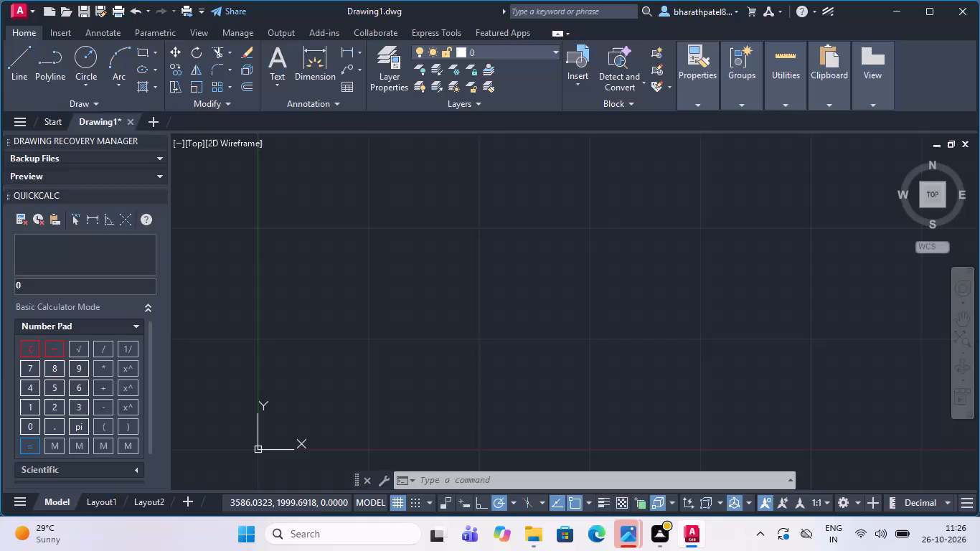
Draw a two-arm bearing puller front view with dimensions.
Turn on Dynamic UCS.
{"action": "key", "text": "F6"}
{"action": "key", "text": "F6"}
{"action": "key", "text": "F6"}
{"action": "key", "text": "F6"}
{"action": "key", "text": "F6"}
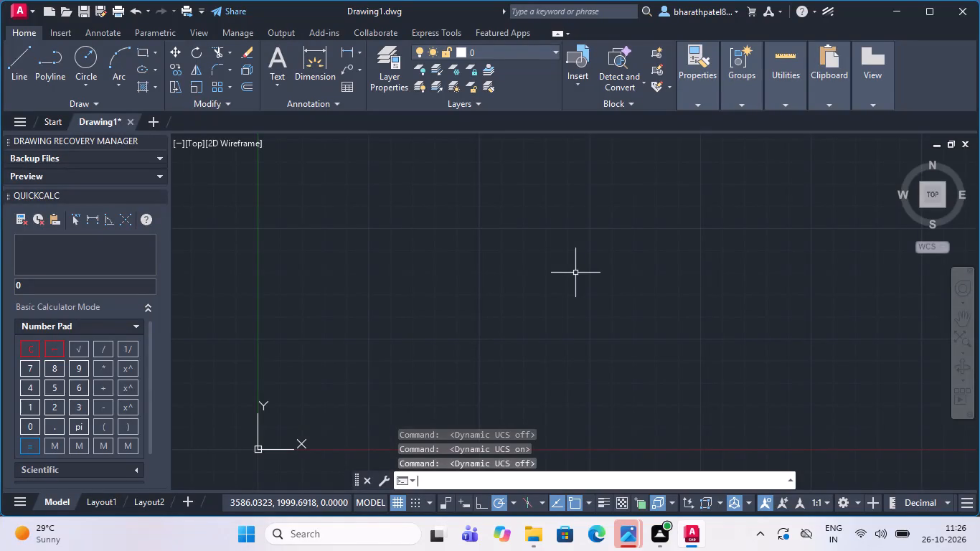
{"action": "key", "text": "F6"}
{"action": "key", "text": "F6"}
{"action": "key", "text": "F6"}
{"action": "key", "text": "F6"}
{"action": "key", "text": "F6"}
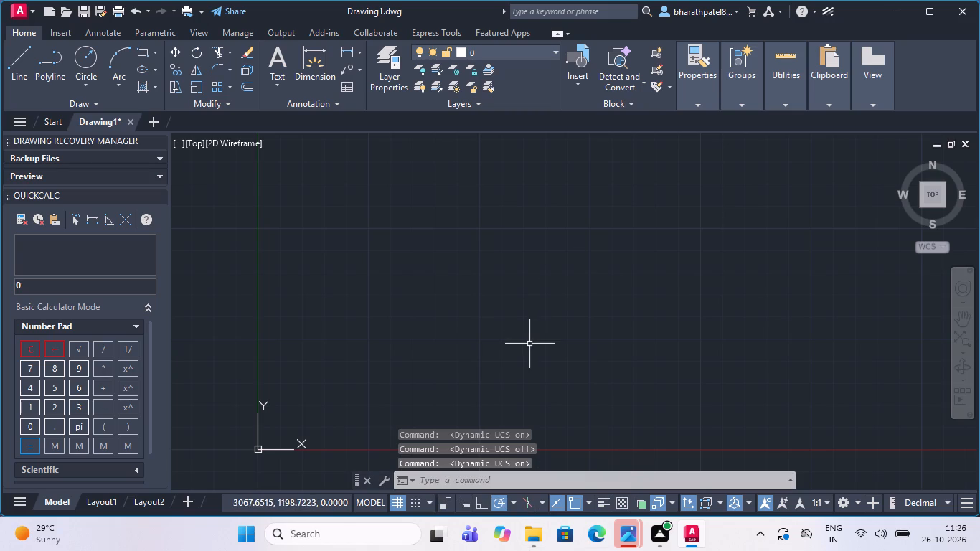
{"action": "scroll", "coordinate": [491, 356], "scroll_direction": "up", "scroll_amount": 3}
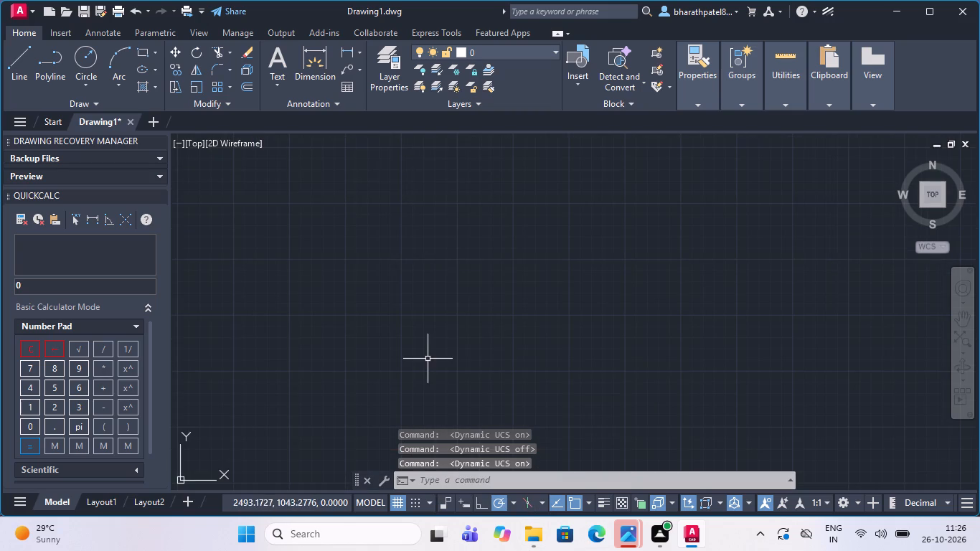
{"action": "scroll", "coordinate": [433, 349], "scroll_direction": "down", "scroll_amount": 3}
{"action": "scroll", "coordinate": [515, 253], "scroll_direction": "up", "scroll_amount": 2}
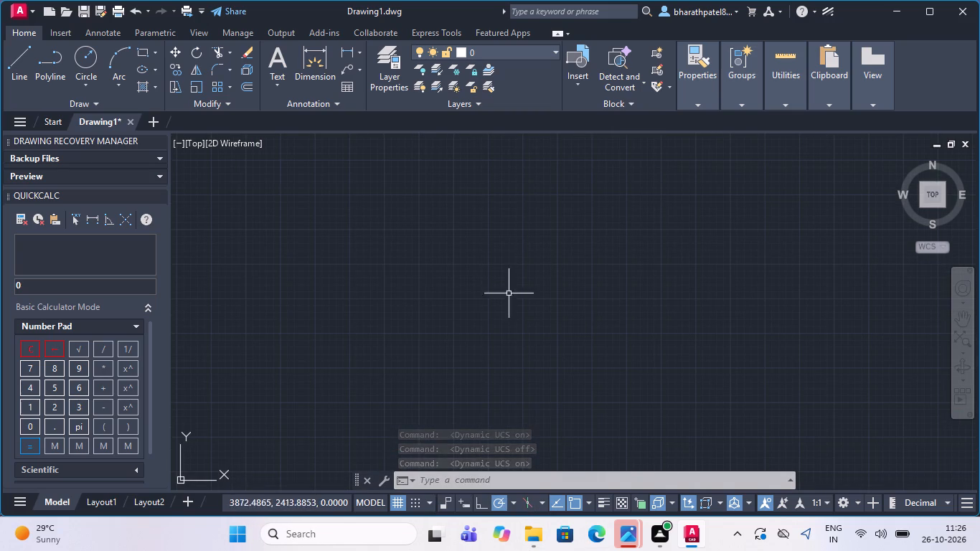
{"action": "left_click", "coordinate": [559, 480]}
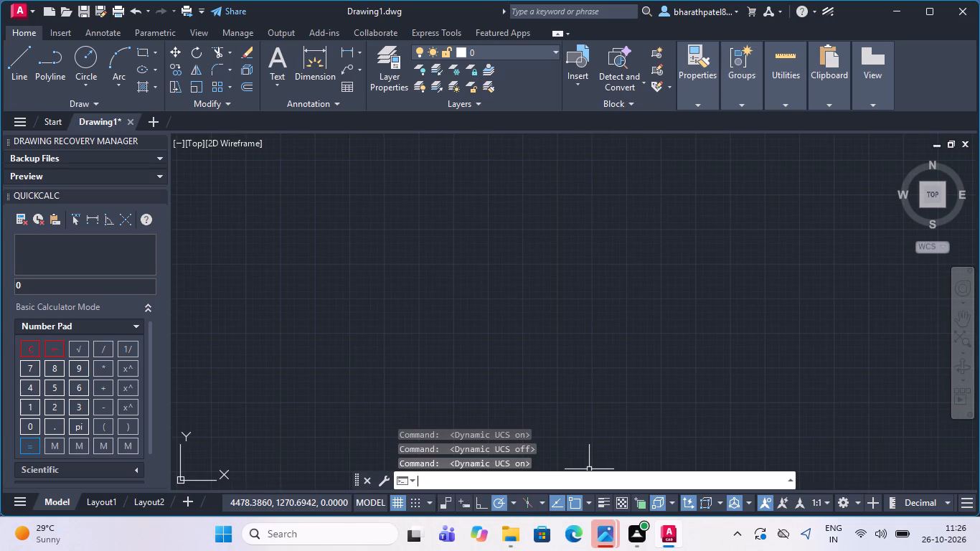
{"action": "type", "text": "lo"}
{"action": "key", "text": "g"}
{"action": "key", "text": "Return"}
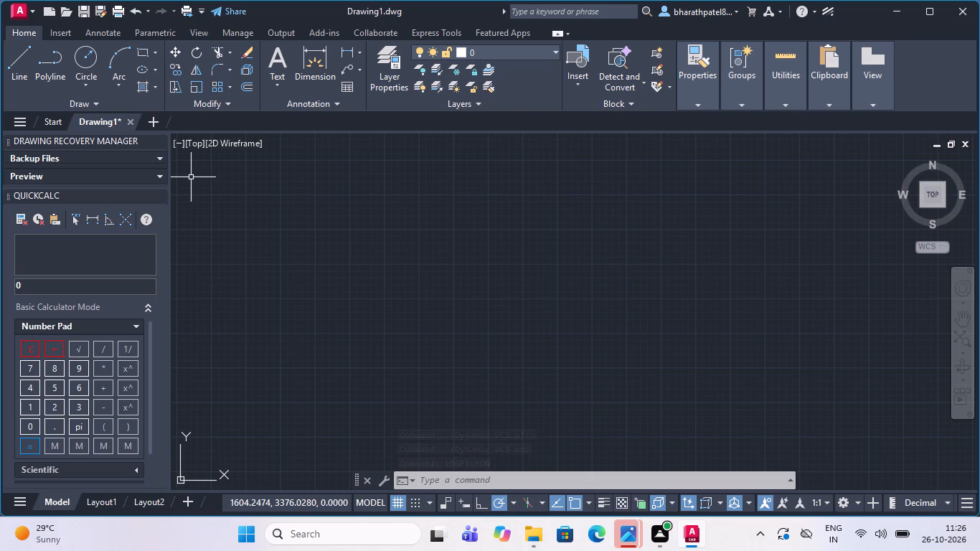
Draw a horizontal line 180 units long in the empty drawing.
{"action": "left_click", "coordinate": [16, 58]}
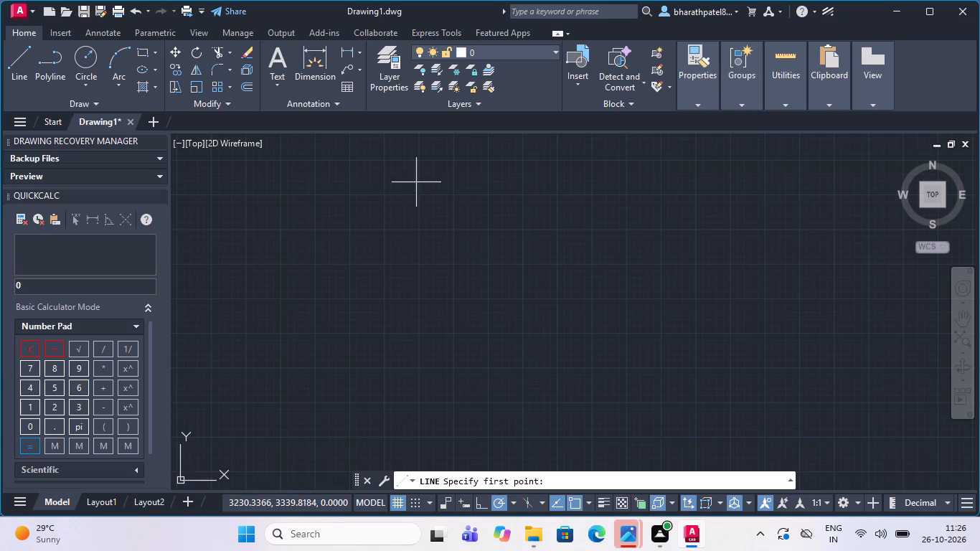
{"action": "scroll", "coordinate": [368, 297], "scroll_direction": "down", "scroll_amount": 2}
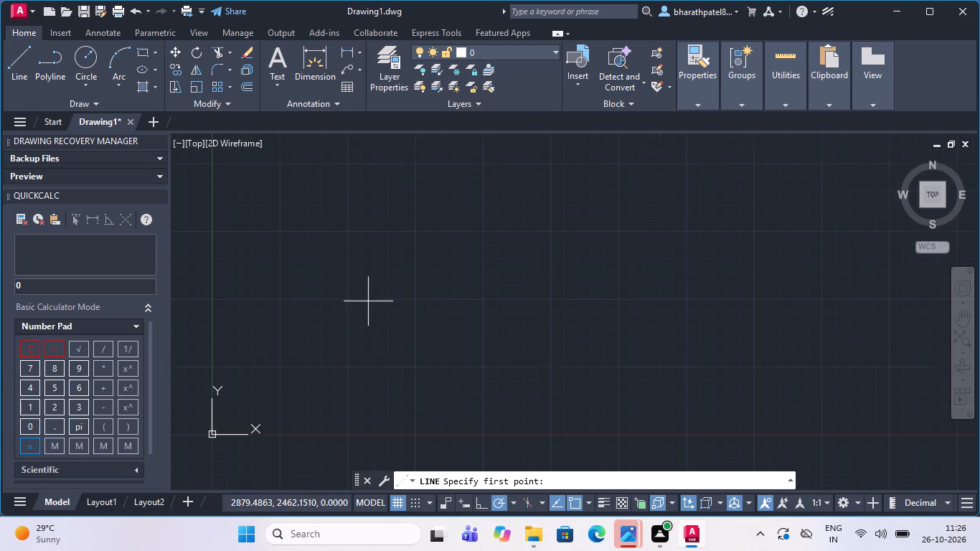
{"action": "scroll", "coordinate": [546, 180], "scroll_direction": "up", "scroll_amount": 3}
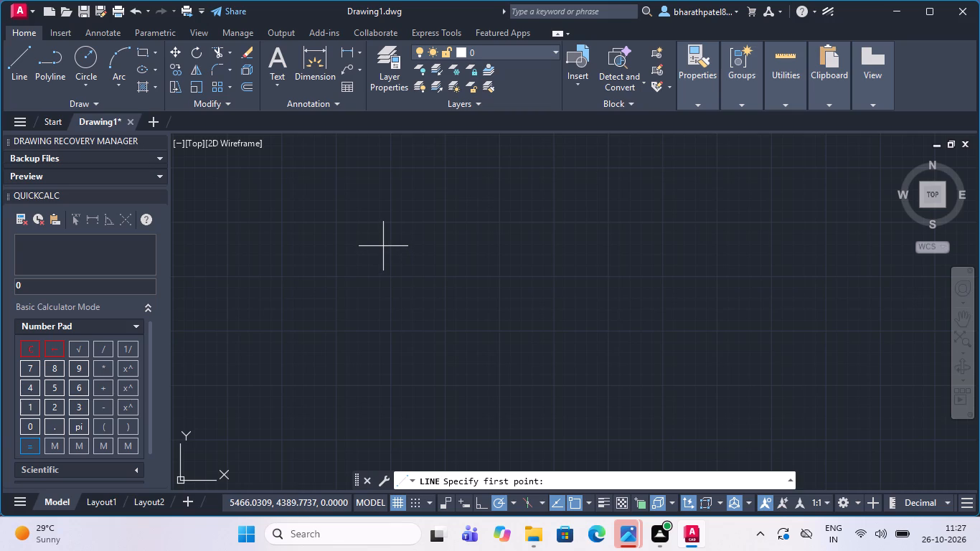
{"action": "left_click", "coordinate": [379, 242]}
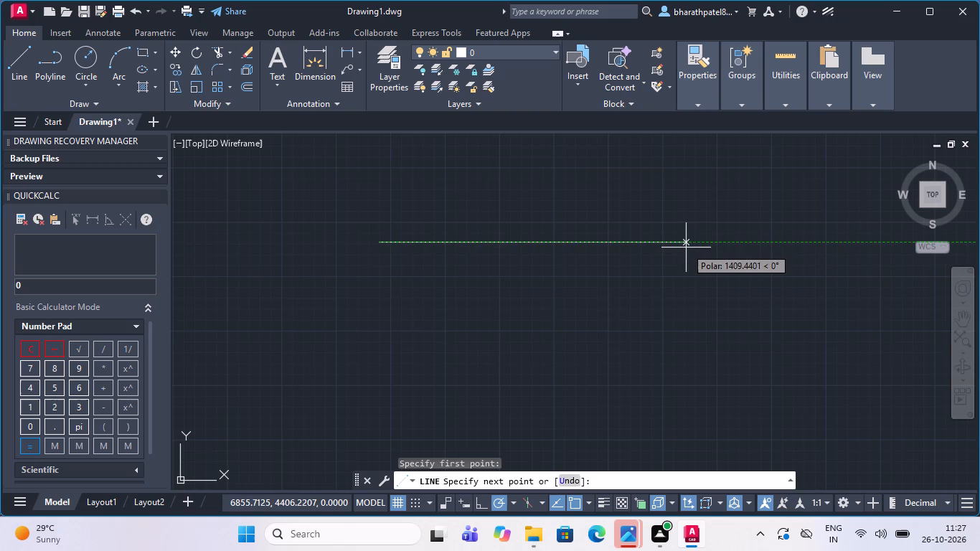
{"action": "key", "text": "1"}
{"action": "type", "text": "80"}
{"action": "key", "text": "Return"}
{"action": "scroll", "coordinate": [382, 255], "scroll_direction": "up", "scroll_amount": 2}
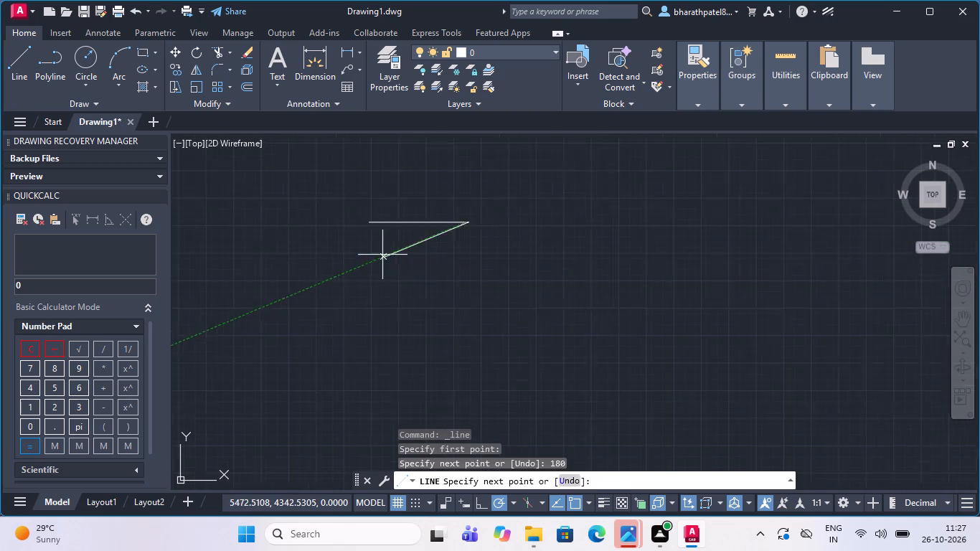
{"action": "scroll", "coordinate": [382, 255], "scroll_direction": "up", "scroll_amount": 2}
{"action": "scroll", "coordinate": [420, 279], "scroll_direction": "down", "scroll_amount": 2}
{"action": "key", "text": "Escape"}
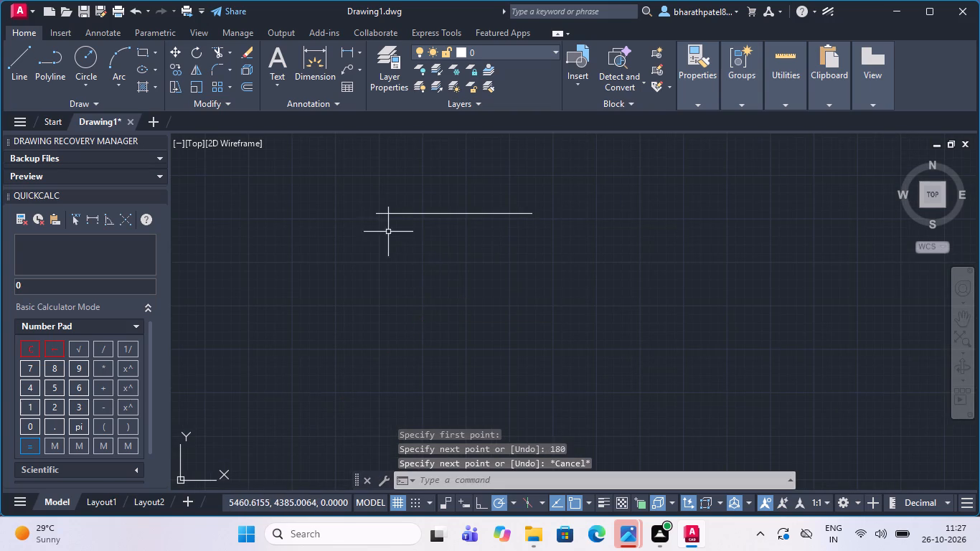
Draw a vertical line 140 units straight down from the midpoint of the horizontal line.
{"action": "scroll", "coordinate": [388, 217], "scroll_direction": "up", "scroll_amount": 2}
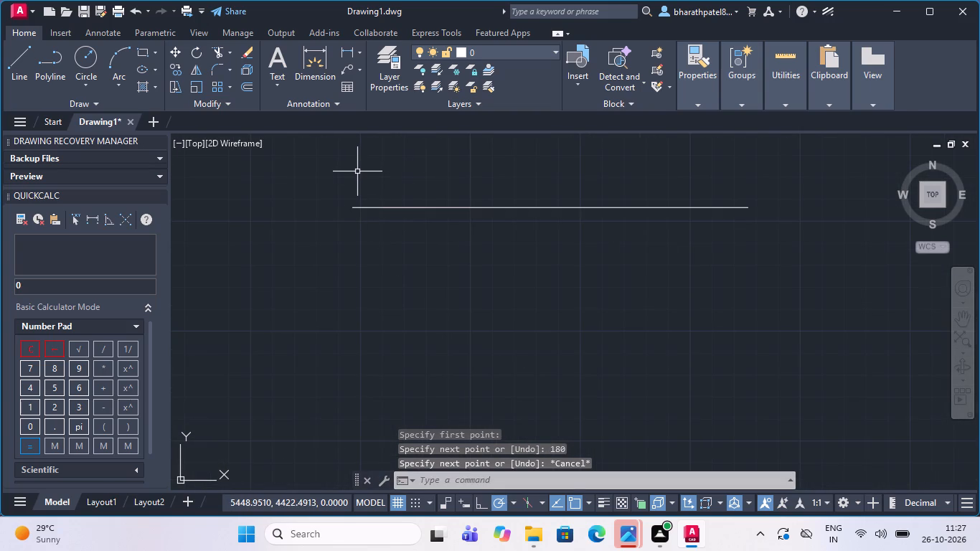
{"action": "left_click", "coordinate": [14, 70]}
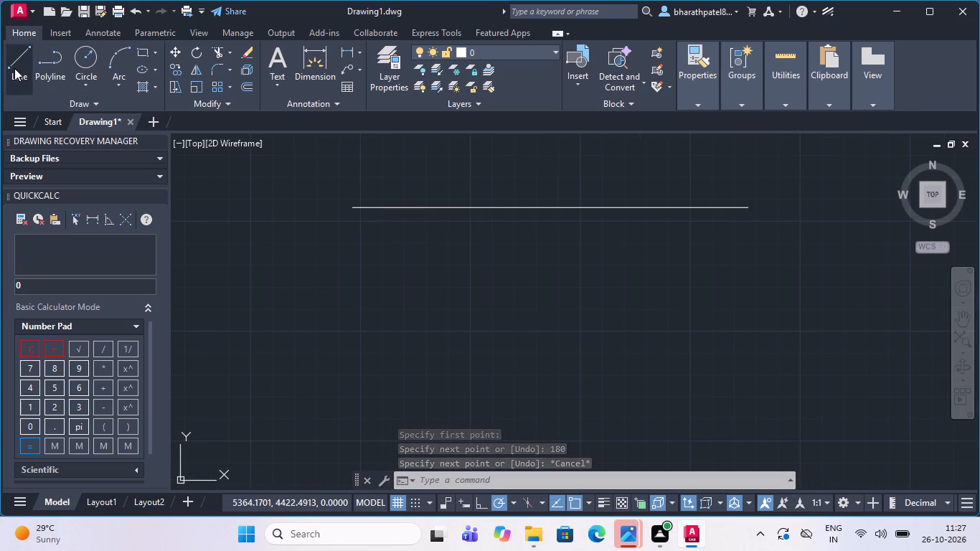
{"action": "left_click", "coordinate": [550, 214]}
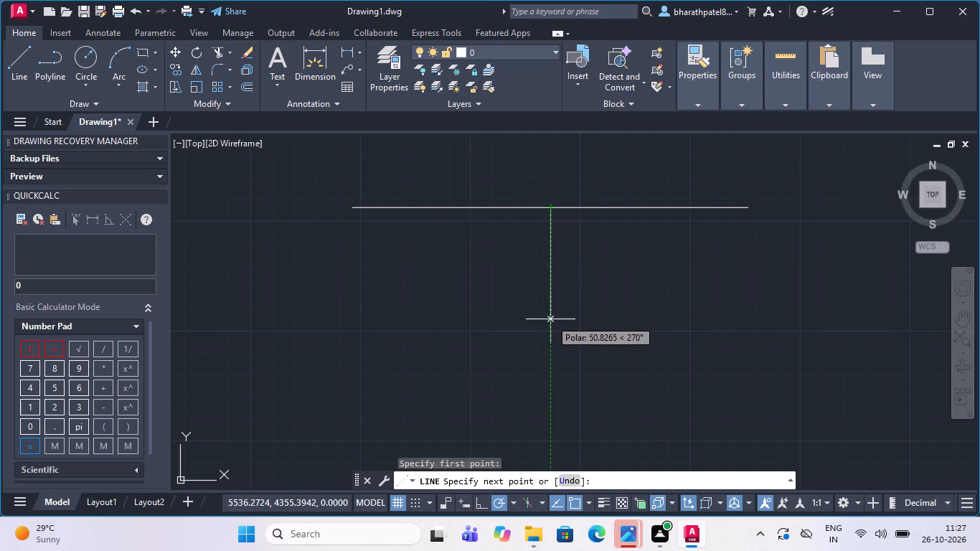
{"action": "type", "text": "14"}
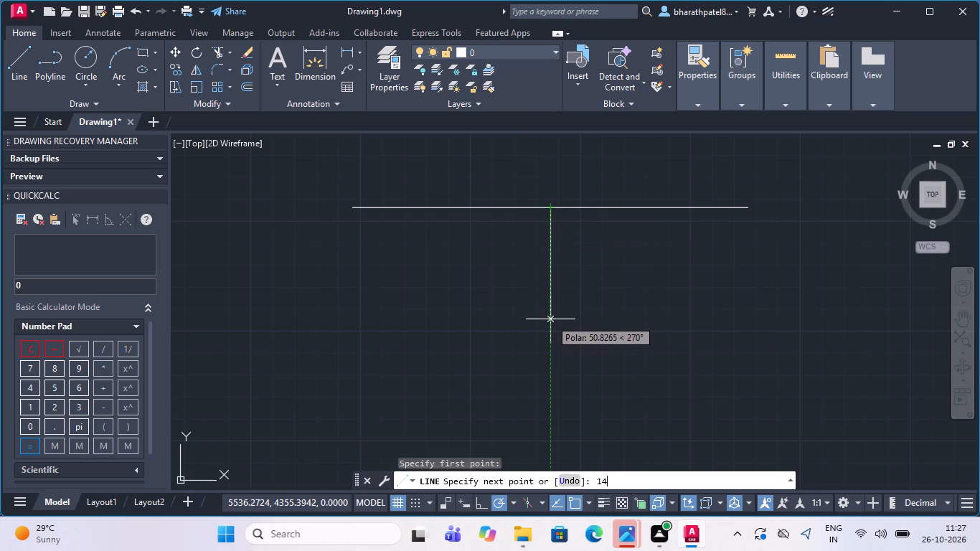
{"action": "key", "text": "0"}
{"action": "key", "text": "Return"}
{"action": "scroll", "coordinate": [555, 303], "scroll_direction": "down", "scroll_amount": 3}
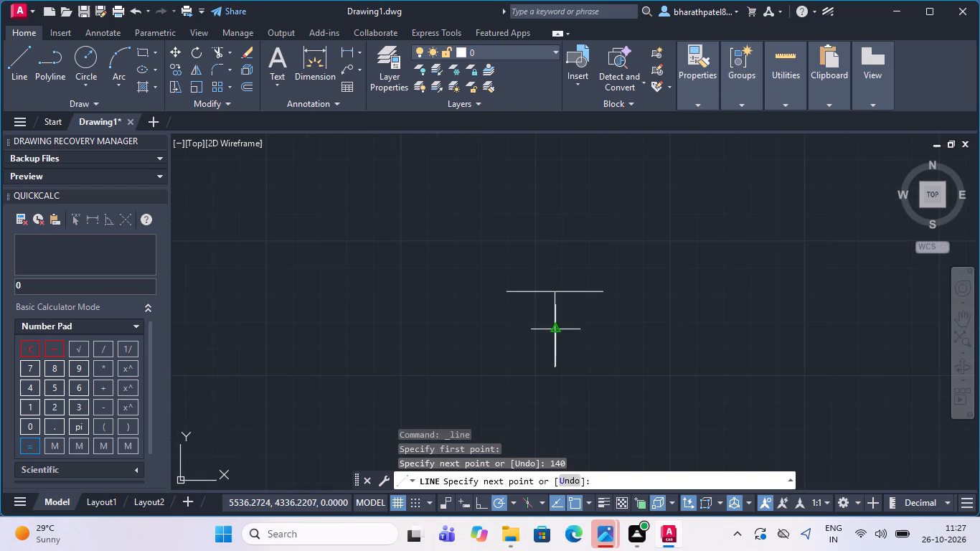
{"action": "key", "text": "Escape"}
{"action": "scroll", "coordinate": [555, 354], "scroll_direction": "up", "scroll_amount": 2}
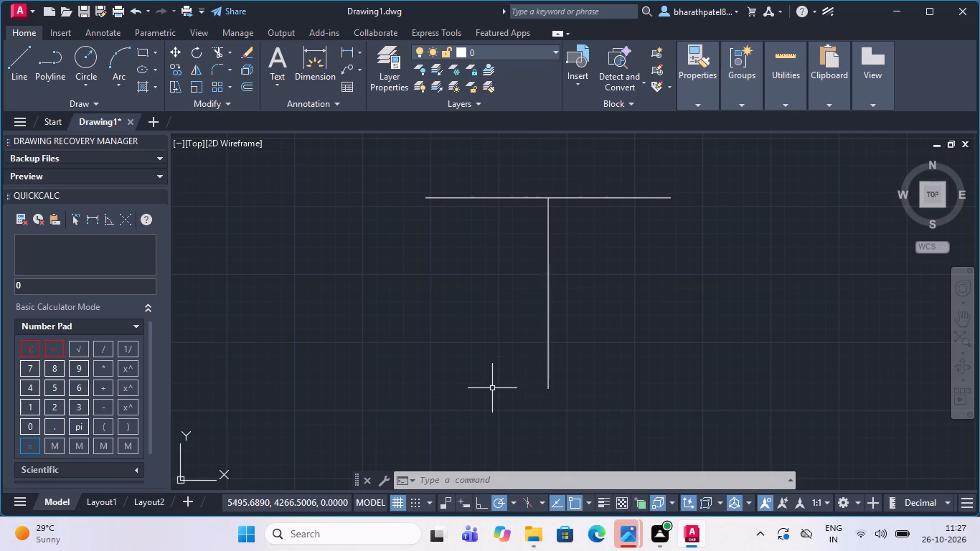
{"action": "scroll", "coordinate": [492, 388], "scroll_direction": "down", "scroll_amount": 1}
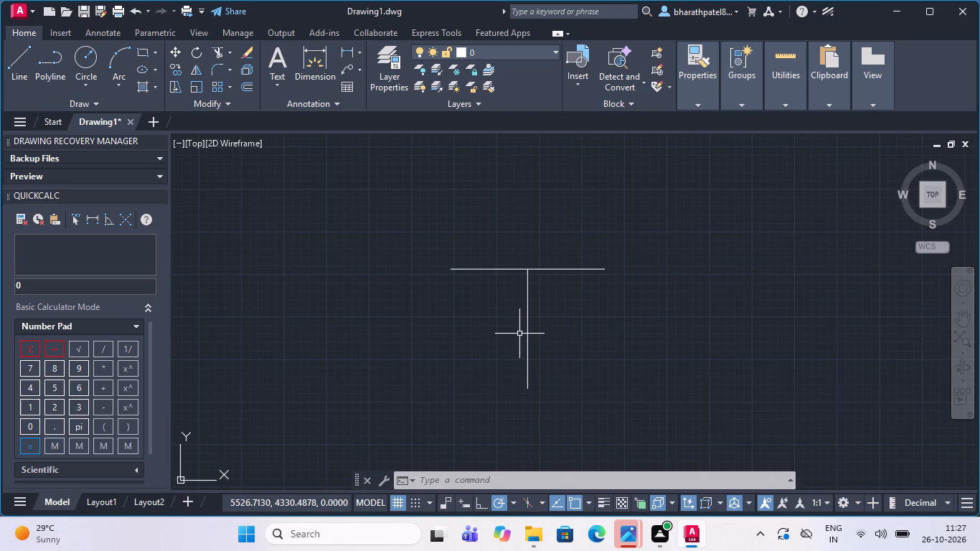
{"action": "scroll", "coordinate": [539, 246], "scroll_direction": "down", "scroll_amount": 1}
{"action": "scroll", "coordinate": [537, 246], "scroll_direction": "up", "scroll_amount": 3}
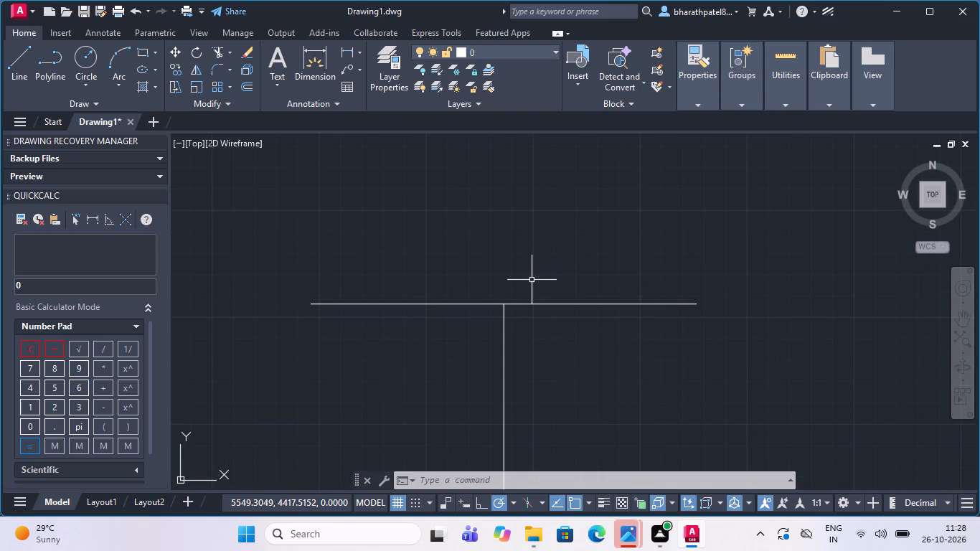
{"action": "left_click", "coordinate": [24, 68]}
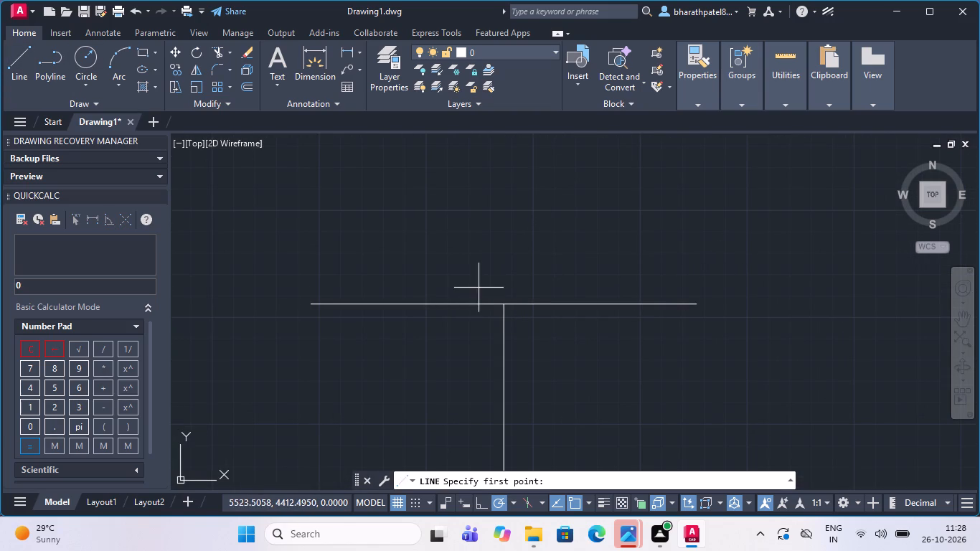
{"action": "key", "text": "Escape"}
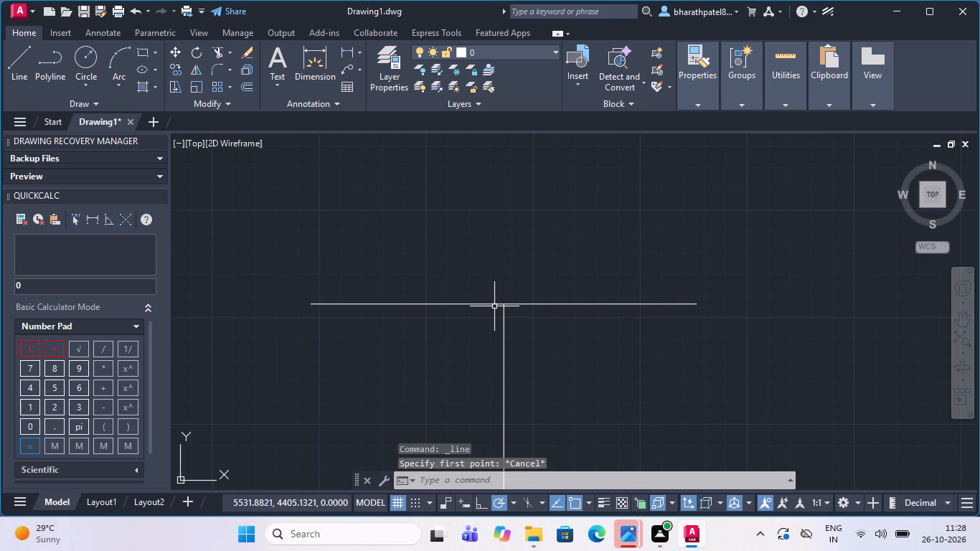
Offset the horizontal line by 5 units, once above and once below it.
{"action": "left_click", "coordinate": [495, 305]}
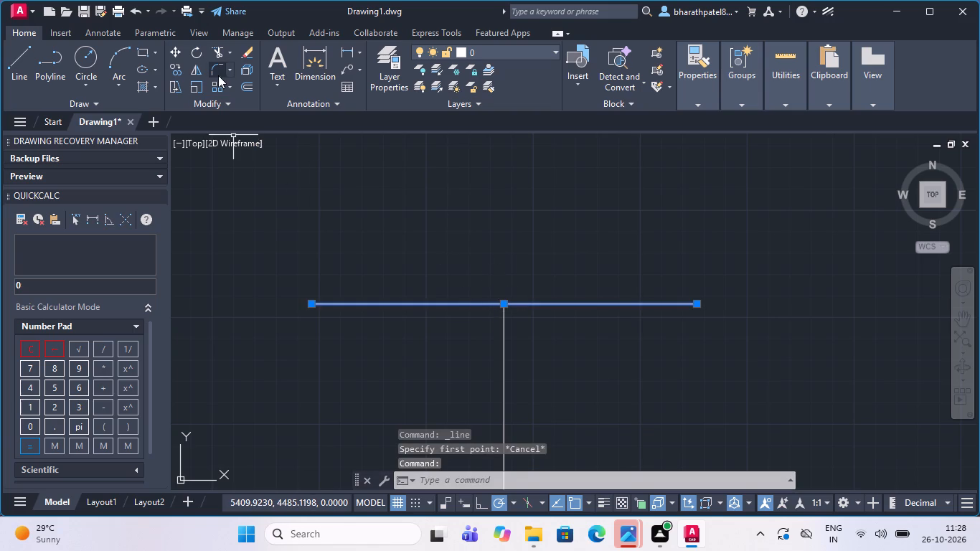
{"action": "left_click", "coordinate": [241, 88]}
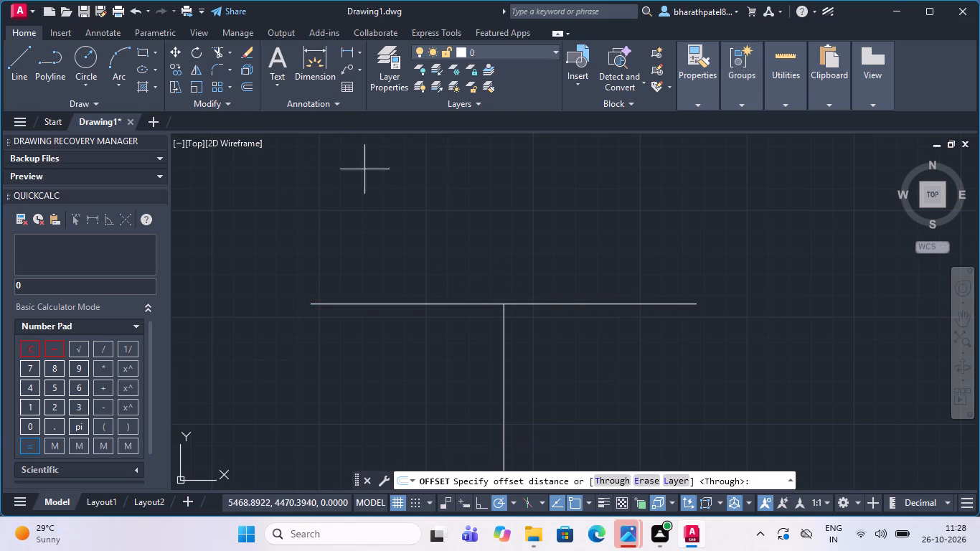
{"action": "left_click", "coordinate": [494, 303]}
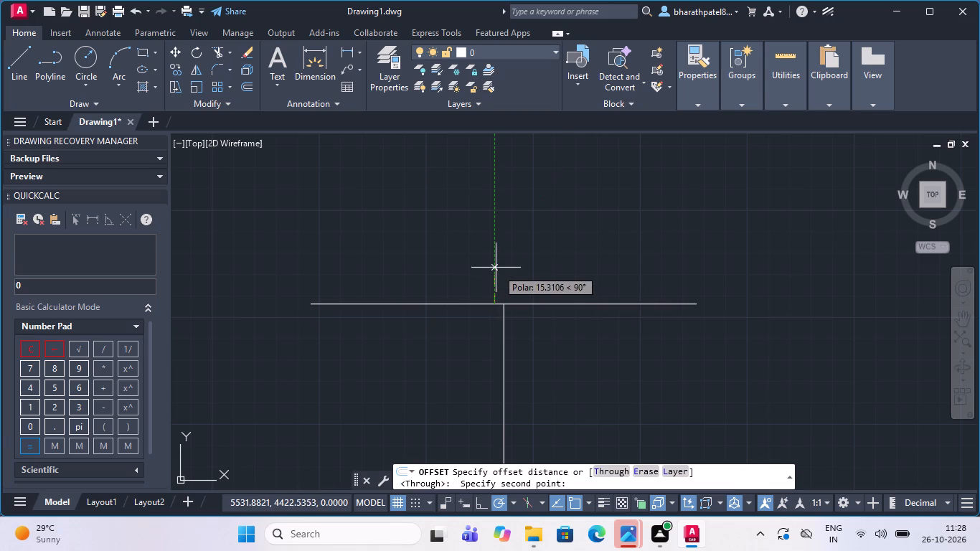
{"action": "key", "text": "5"}
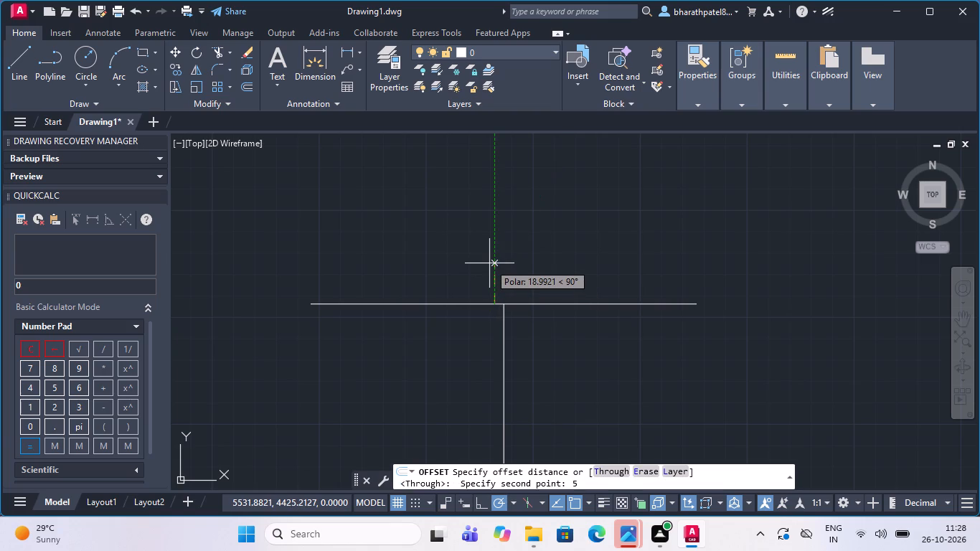
{"action": "key", "text": "Return"}
{"action": "left_click", "coordinate": [489, 263]}
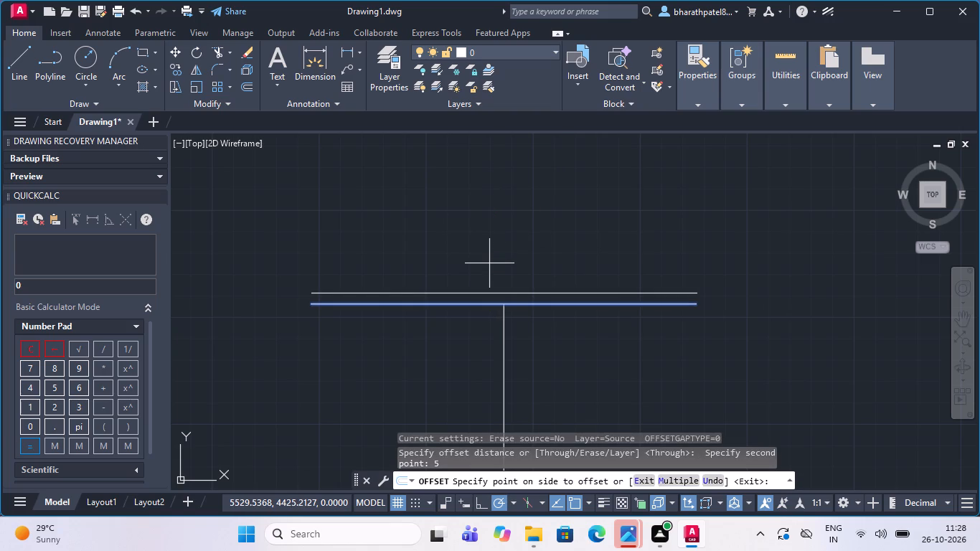
{"action": "left_click", "coordinate": [480, 303]}
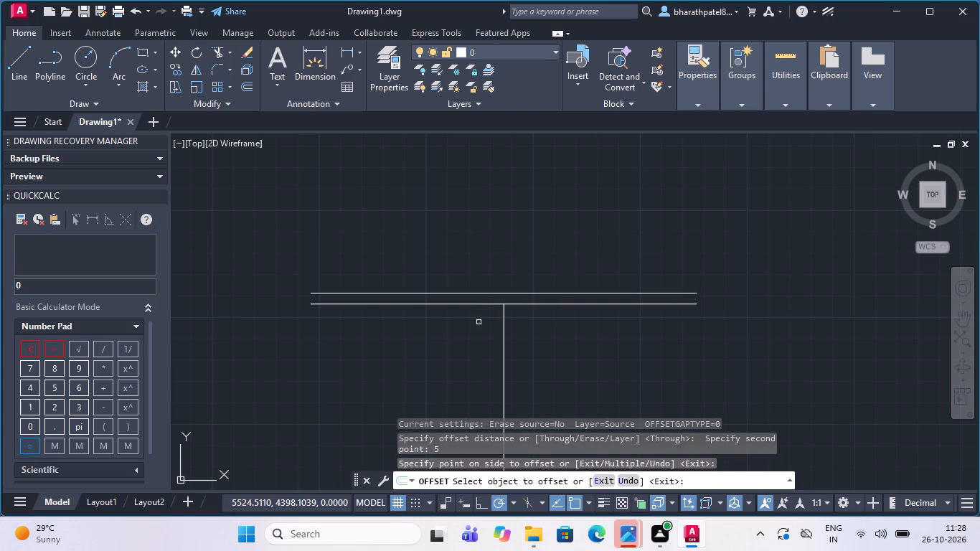
{"action": "left_click", "coordinate": [480, 303]}
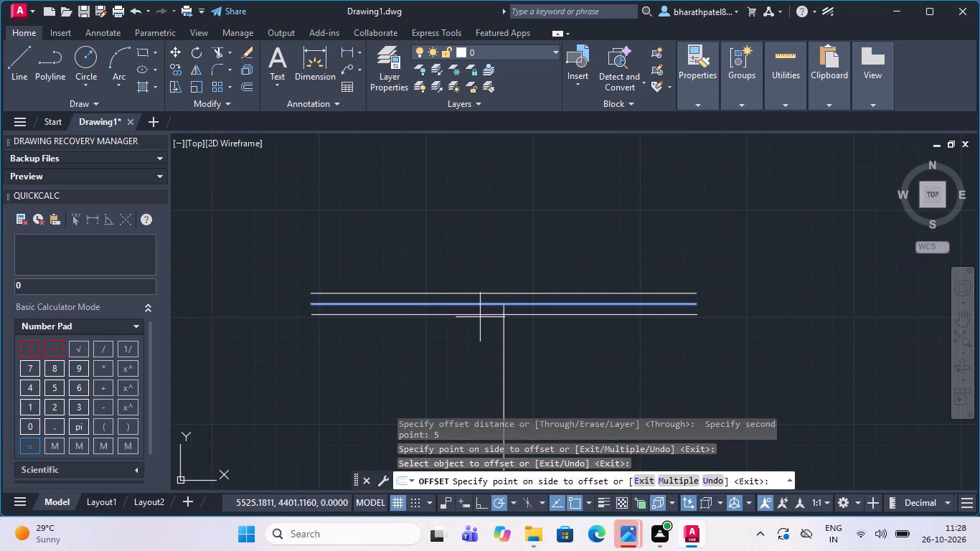
{"action": "left_click", "coordinate": [480, 321]}
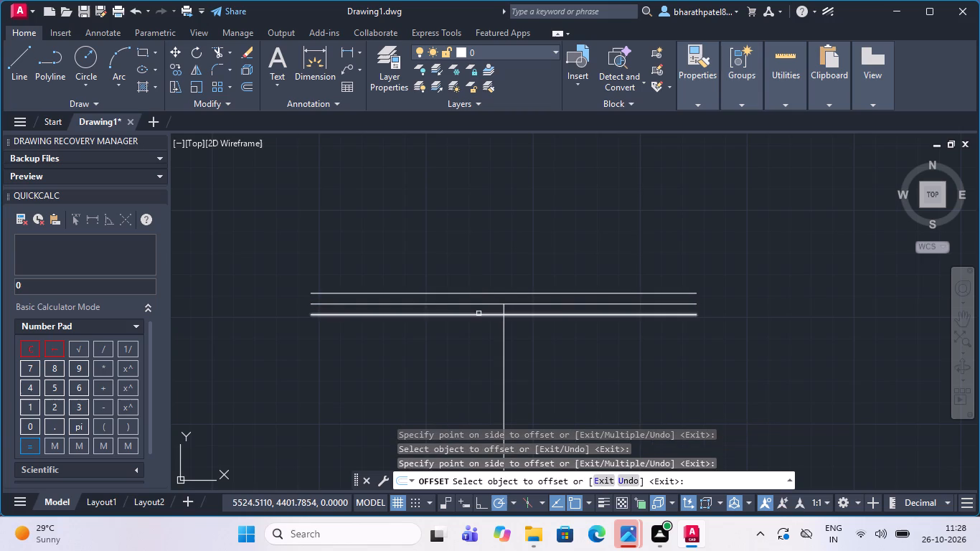
{"action": "key", "text": "Escape"}
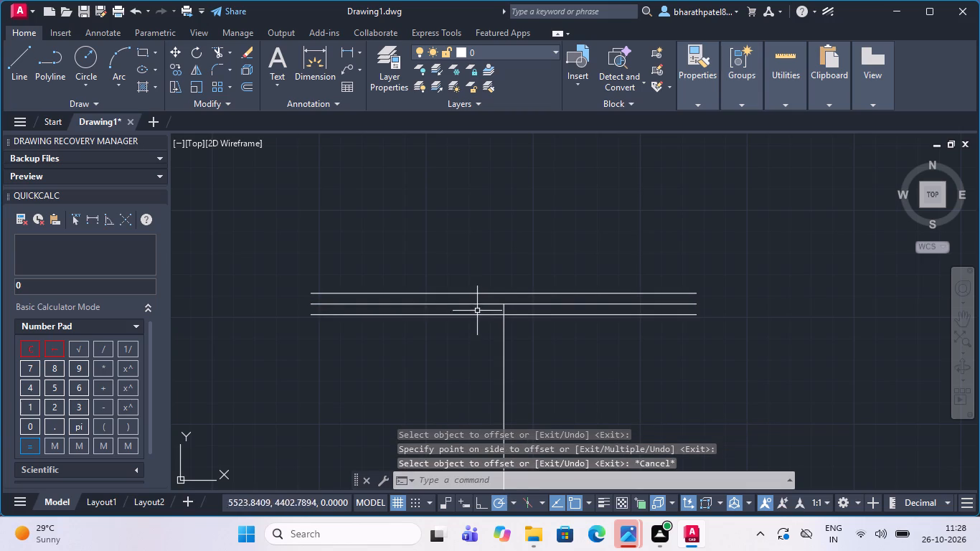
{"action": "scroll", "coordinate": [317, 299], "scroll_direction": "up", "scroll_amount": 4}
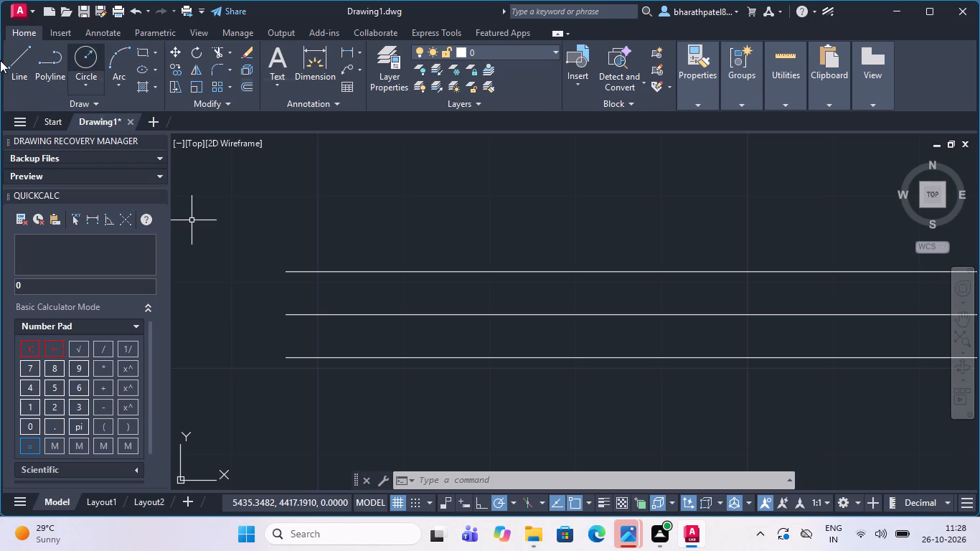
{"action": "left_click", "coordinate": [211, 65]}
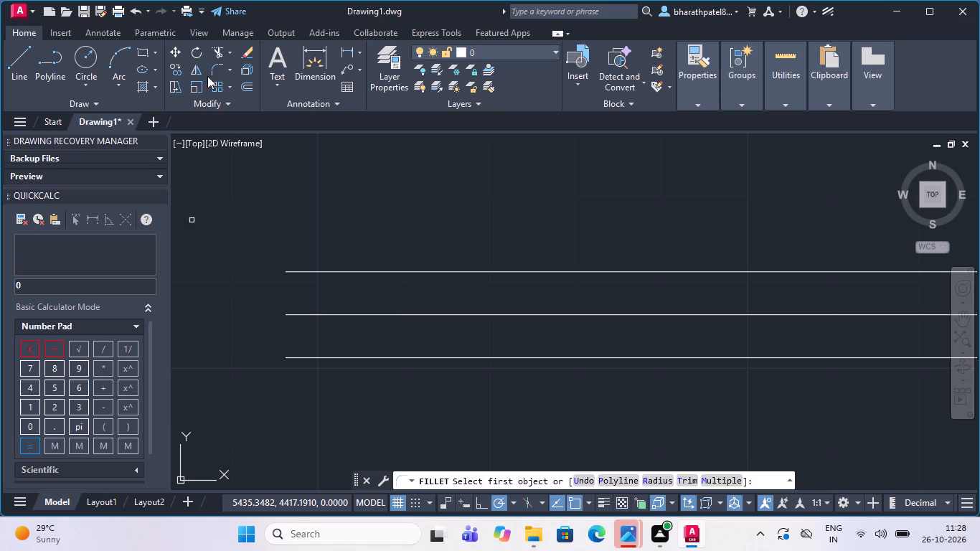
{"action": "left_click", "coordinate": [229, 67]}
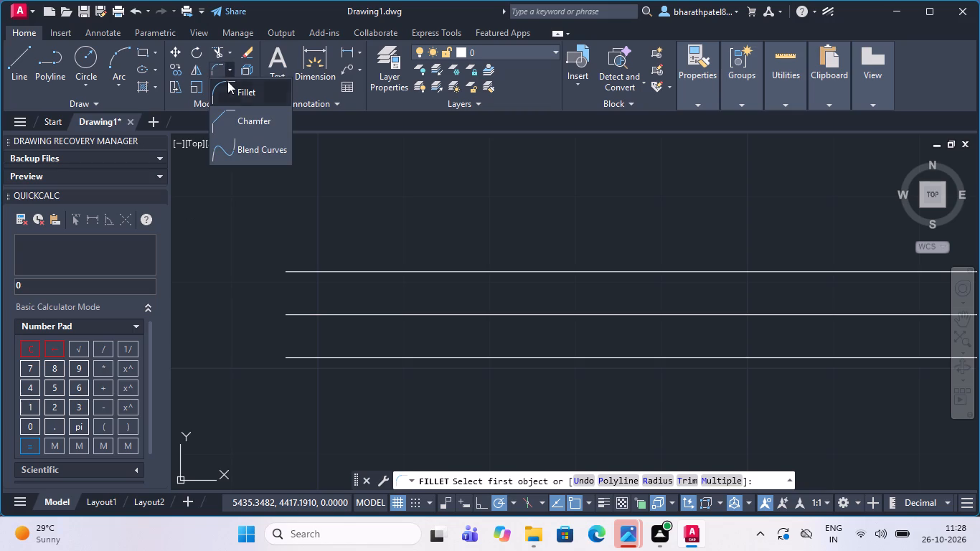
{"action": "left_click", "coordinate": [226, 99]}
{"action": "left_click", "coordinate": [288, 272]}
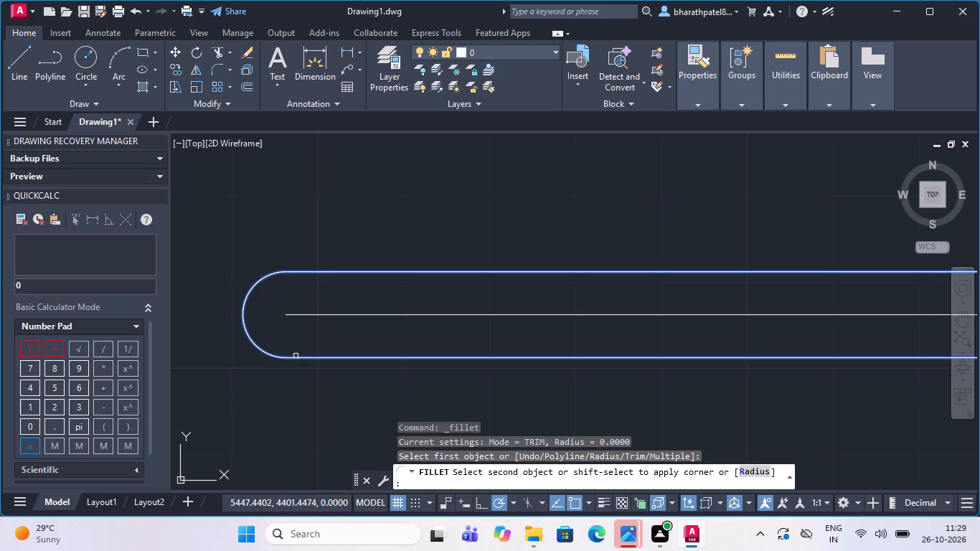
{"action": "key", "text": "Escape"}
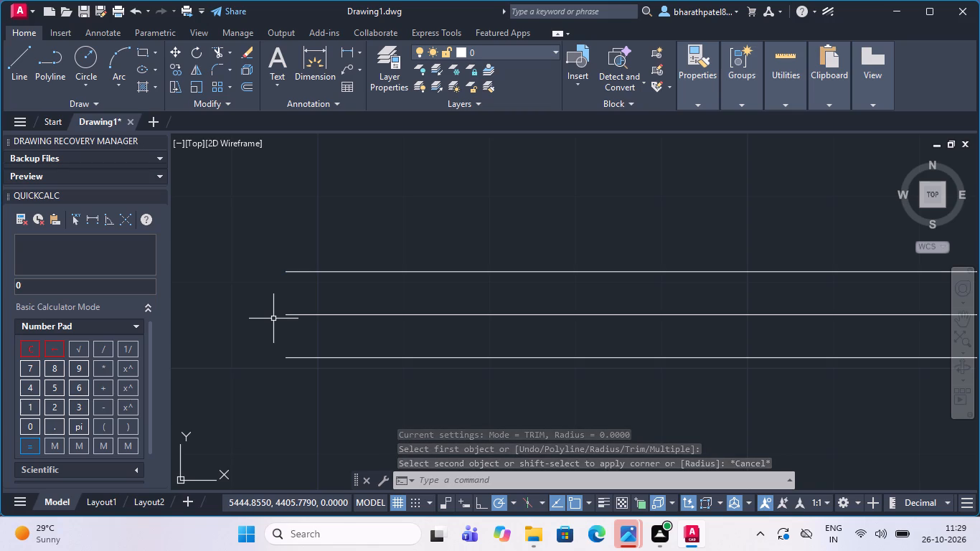
Draw a 5-unit line inward along the centre line from its left end, finishing with a short upward tick.
{"action": "left_click", "coordinate": [11, 59]}
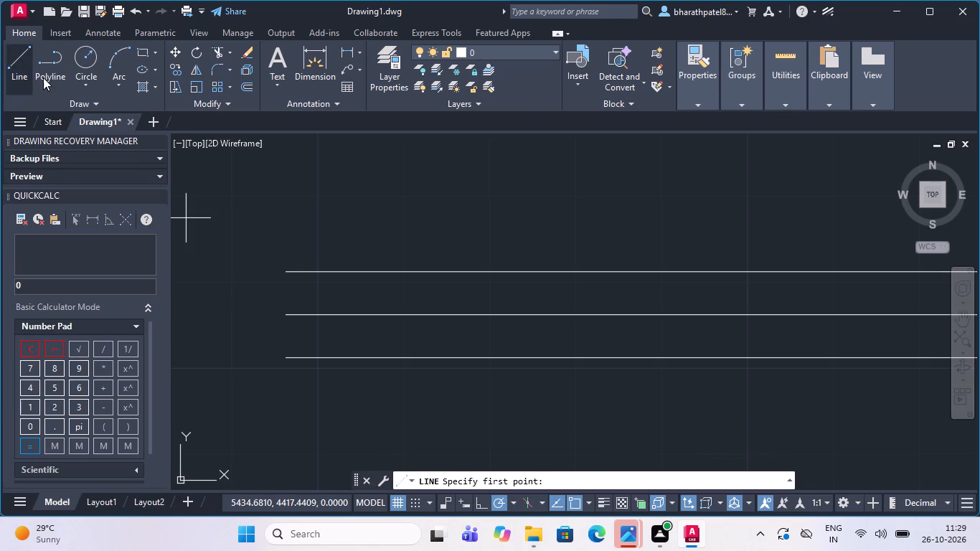
{"action": "left_click", "coordinate": [288, 317]}
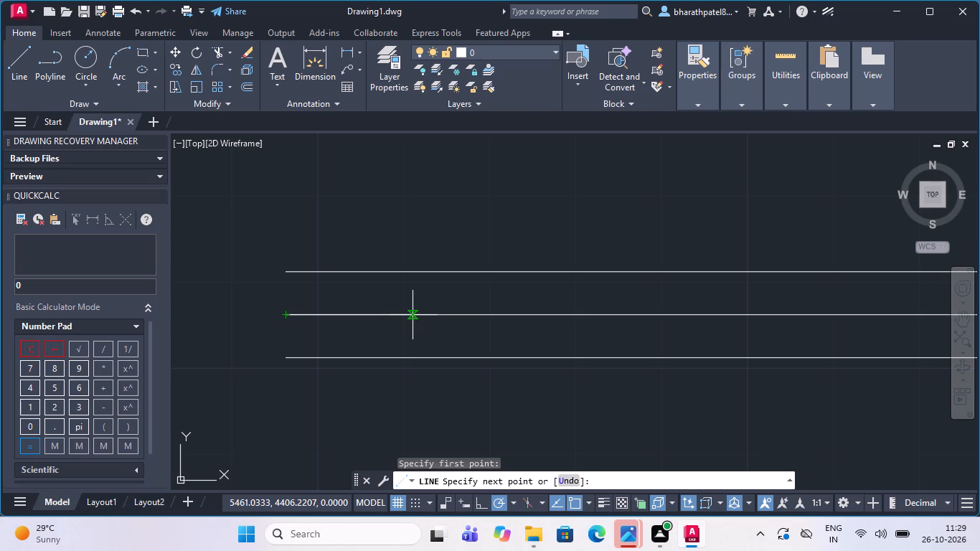
{"action": "key", "text": "5"}
{"action": "key", "text": "Return"}
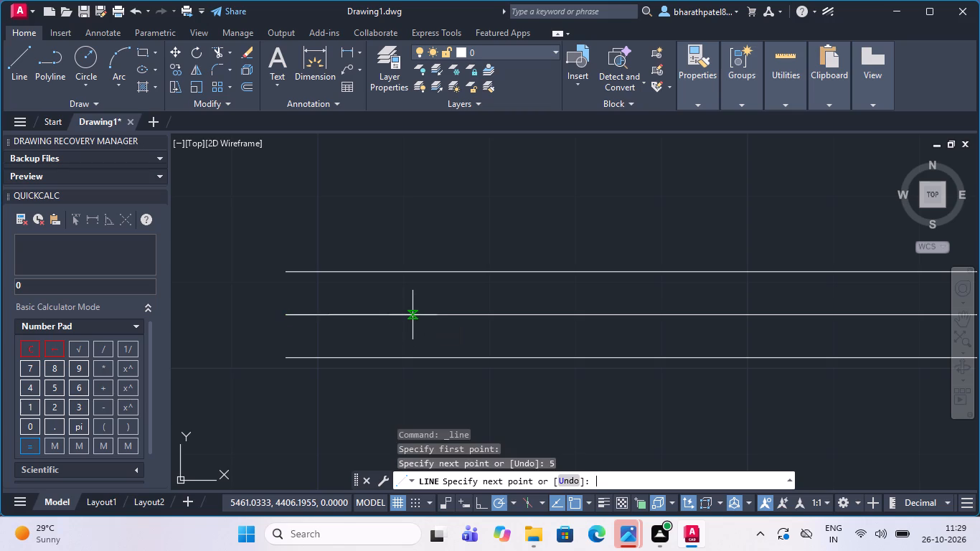
{"action": "scroll", "coordinate": [331, 314], "scroll_direction": "up", "scroll_amount": 2}
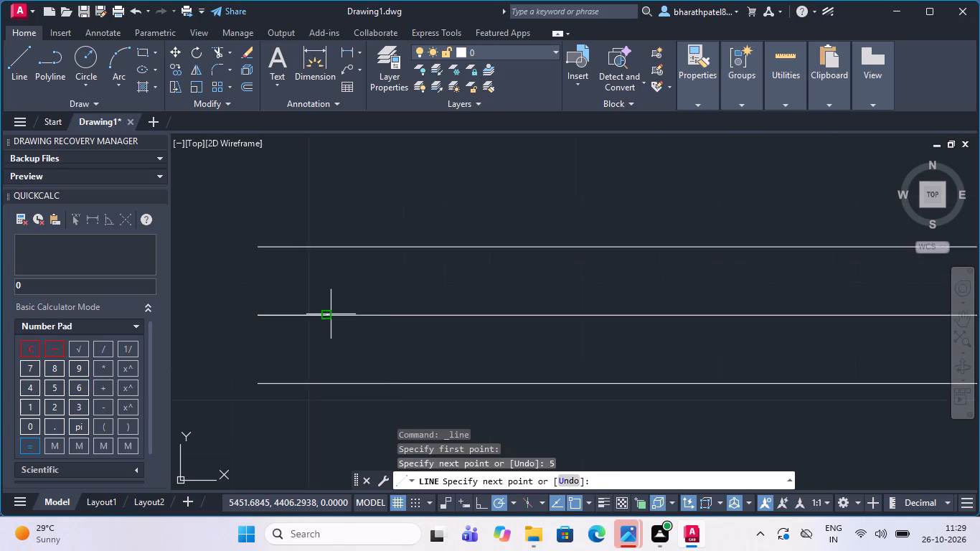
{"action": "left_click", "coordinate": [324, 290]}
{"action": "key", "text": "Escape"}
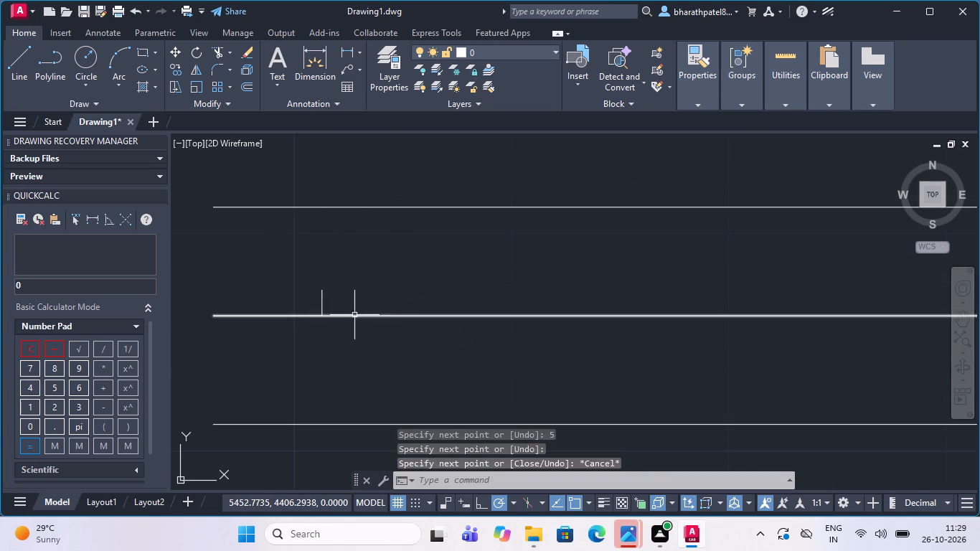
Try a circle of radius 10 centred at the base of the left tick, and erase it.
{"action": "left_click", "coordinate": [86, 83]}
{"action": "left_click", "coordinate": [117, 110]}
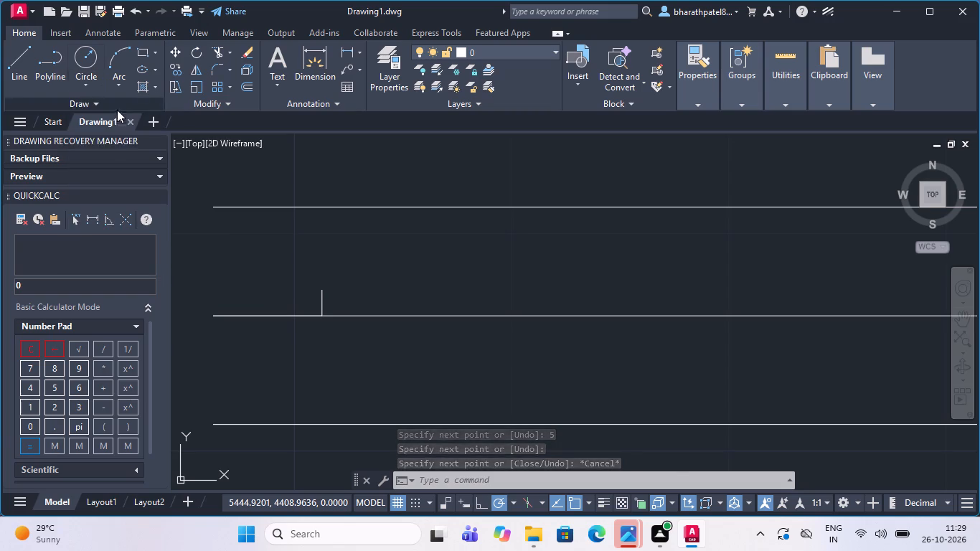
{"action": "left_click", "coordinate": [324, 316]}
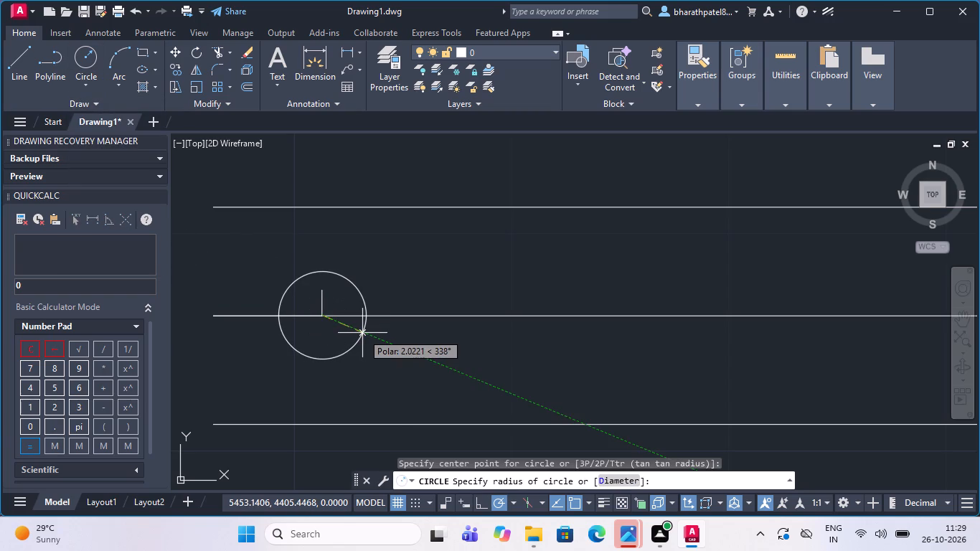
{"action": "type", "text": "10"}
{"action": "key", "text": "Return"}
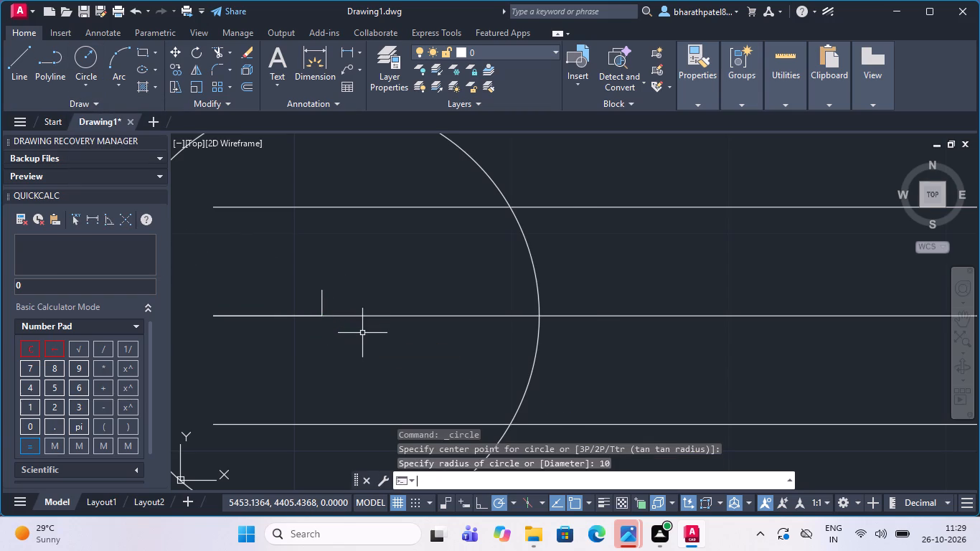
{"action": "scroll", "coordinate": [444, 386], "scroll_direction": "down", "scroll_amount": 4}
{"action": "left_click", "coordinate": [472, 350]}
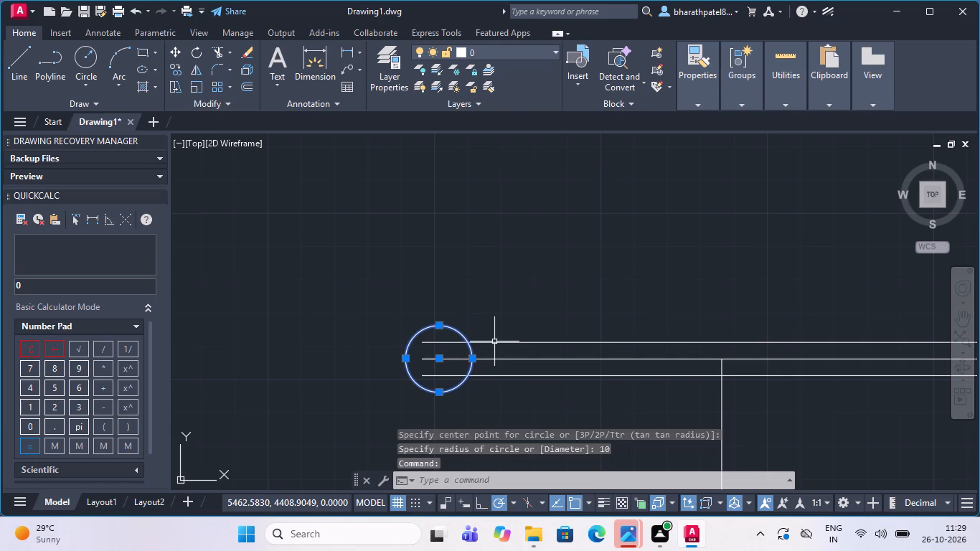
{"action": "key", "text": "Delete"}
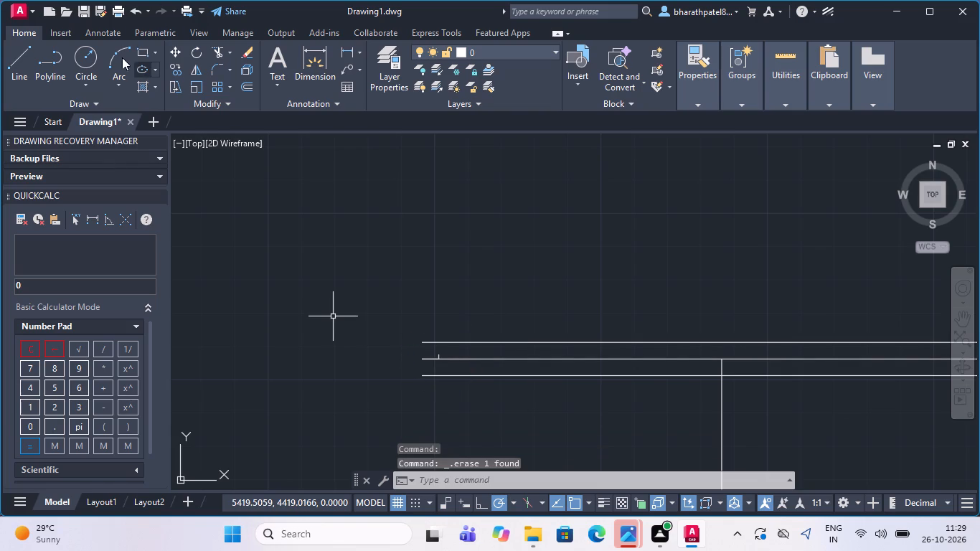
Draw a circle of diameter 10 centred at the base of the left tick on the centre line.
{"action": "left_click", "coordinate": [87, 81]}
{"action": "left_click", "coordinate": [95, 133]}
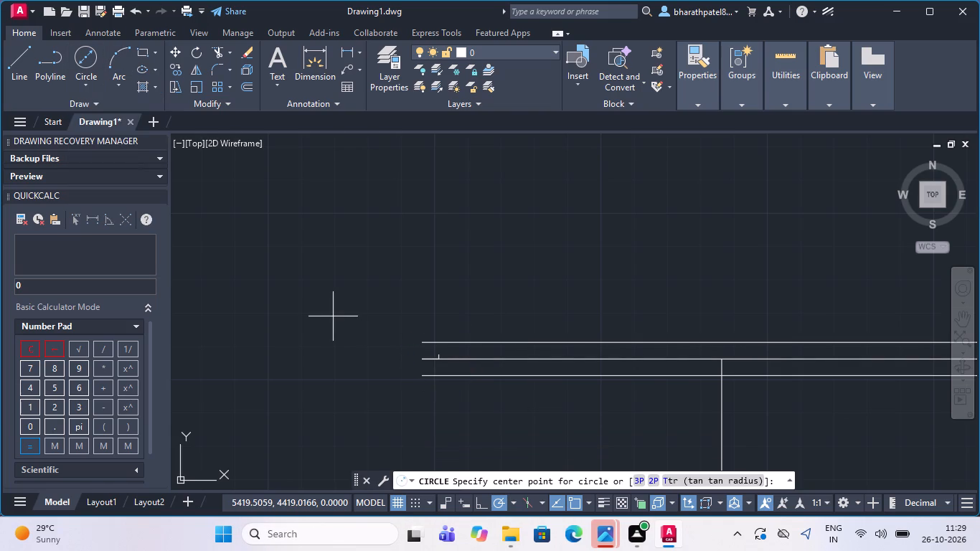
{"action": "scroll", "coordinate": [444, 366], "scroll_direction": "up", "scroll_amount": 4}
{"action": "left_click", "coordinate": [392, 316]}
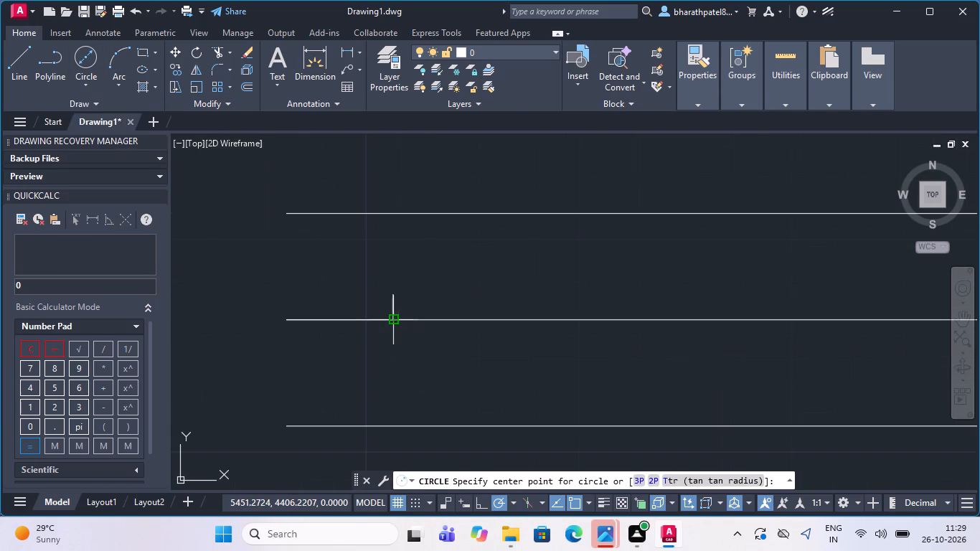
{"action": "type", "text": "10"}
{"action": "key", "text": "Return"}
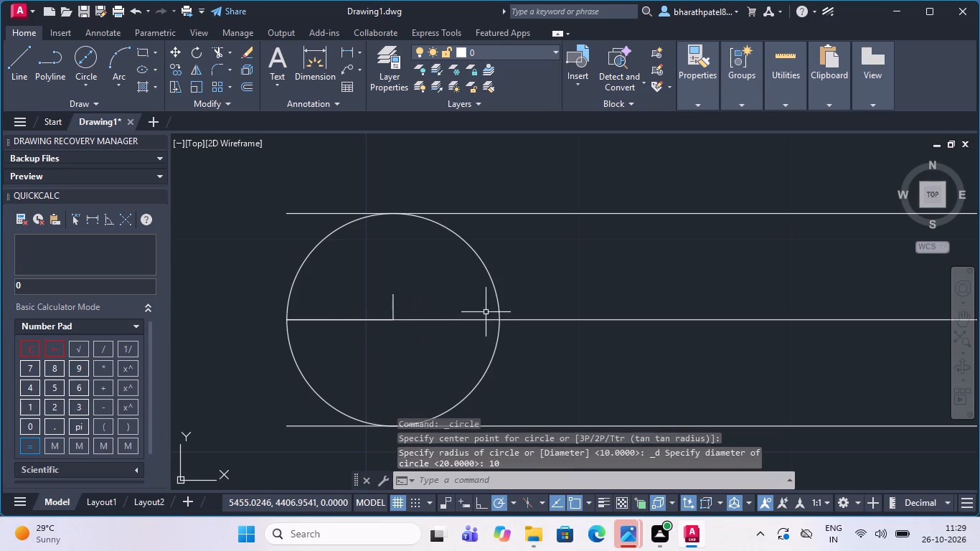
Draw a 5-unit line inward along the centre line from its right end, finishing with a downward tick about 0.6 units long.
{"action": "scroll", "coordinate": [321, 294], "scroll_direction": "down", "scroll_amount": 6}
{"action": "scroll", "coordinate": [604, 270], "scroll_direction": "up", "scroll_amount": 3}
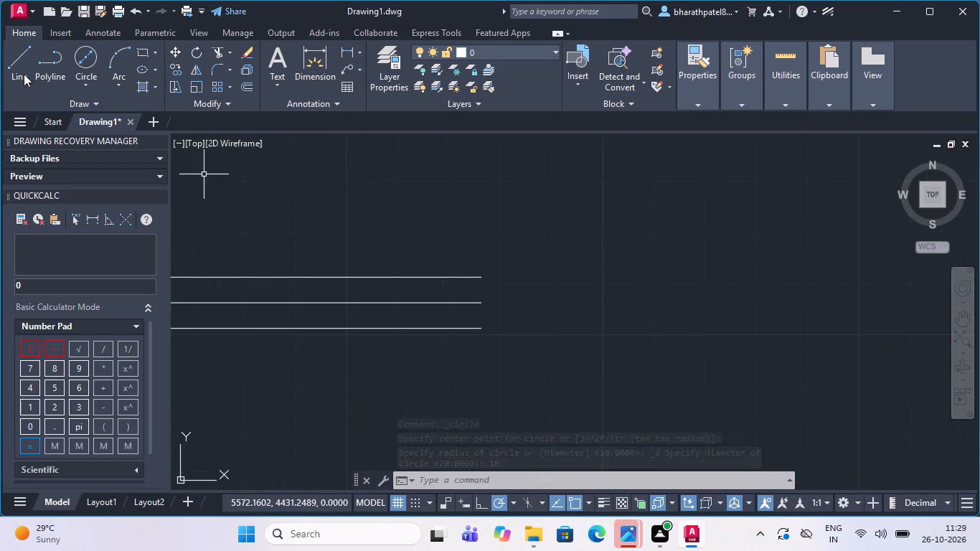
{"action": "left_click", "coordinate": [24, 47]}
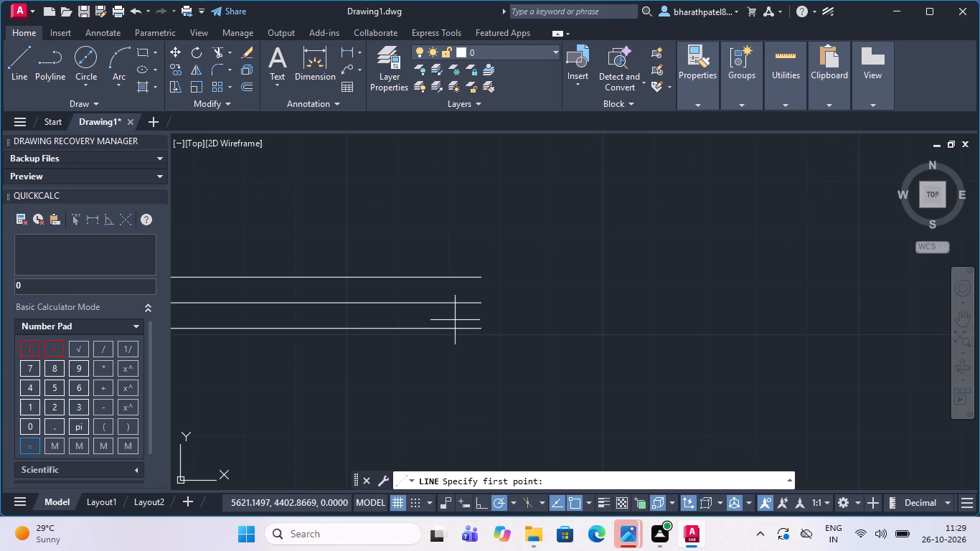
{"action": "scroll", "coordinate": [457, 324], "scroll_direction": "up", "scroll_amount": 4}
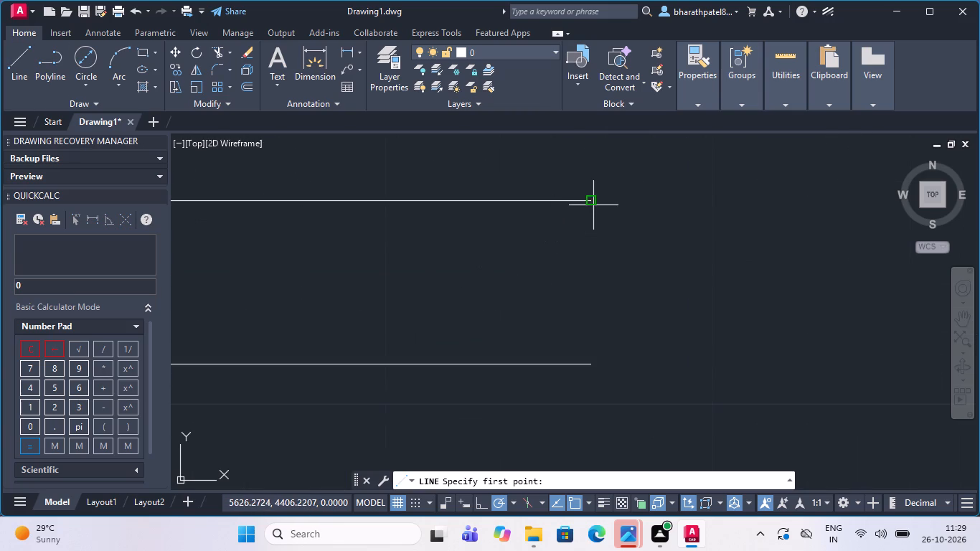
{"action": "left_click", "coordinate": [595, 202]}
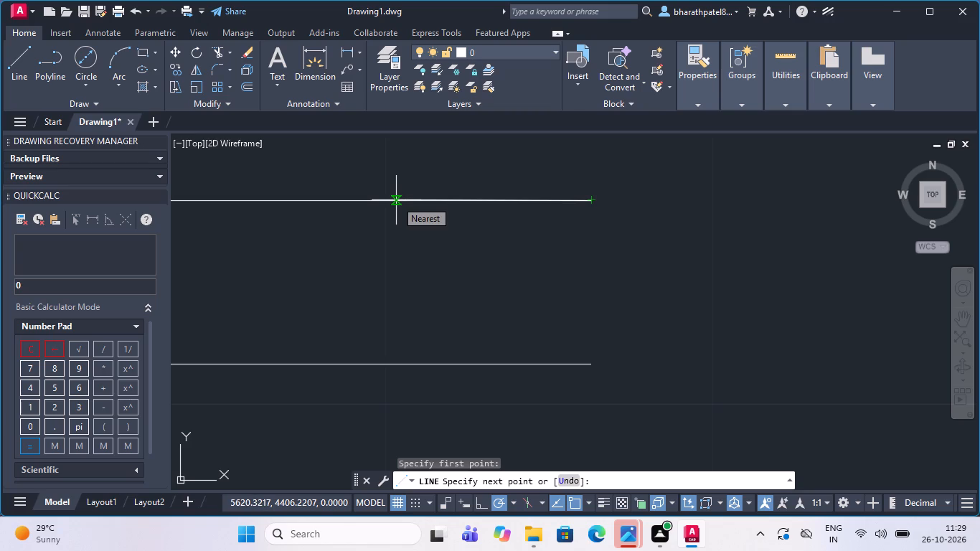
{"action": "key", "text": "5"}
{"action": "key", "text": "Return"}
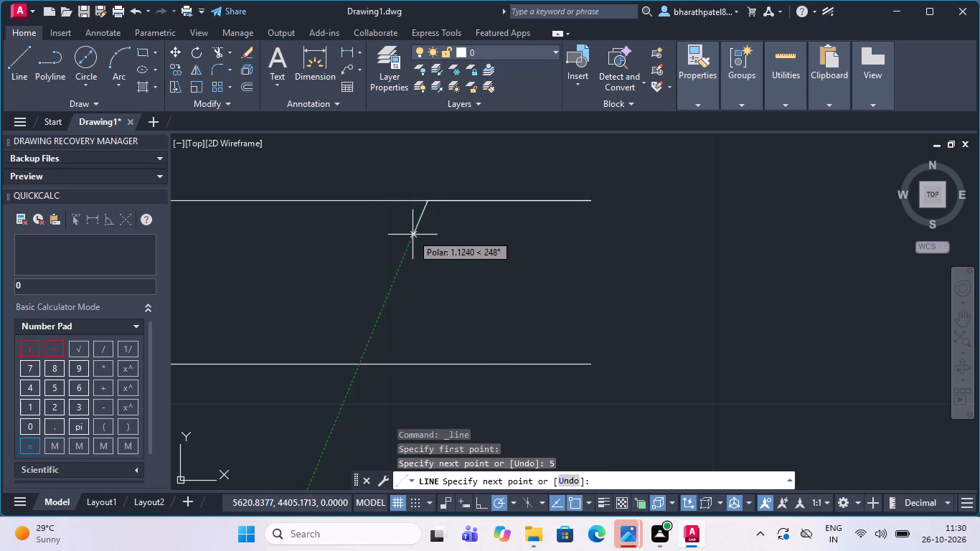
{"action": "left_click", "coordinate": [427, 219]}
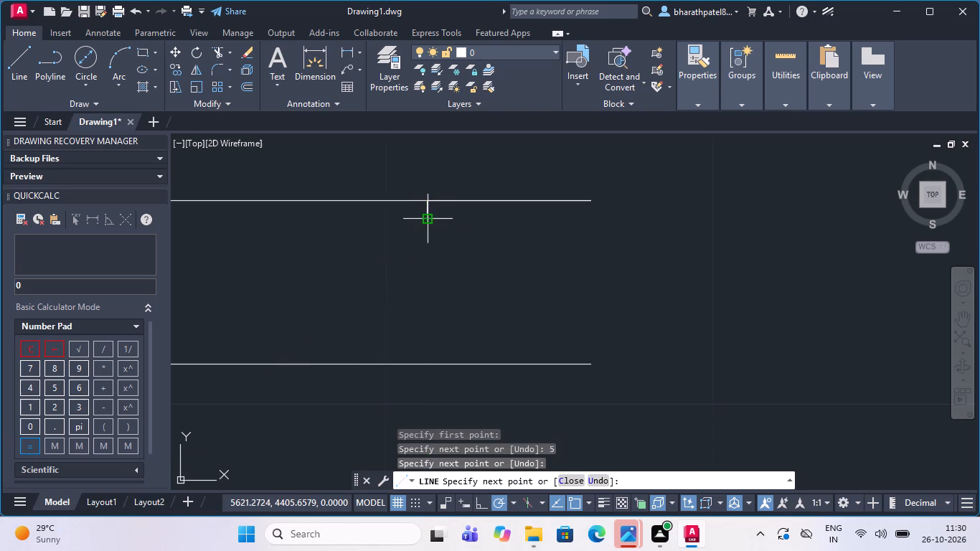
{"action": "key", "text": "Escape"}
Draw a circle of diameter 10 centred where the right tick meets the centre line.
{"action": "left_click", "coordinate": [82, 52]}
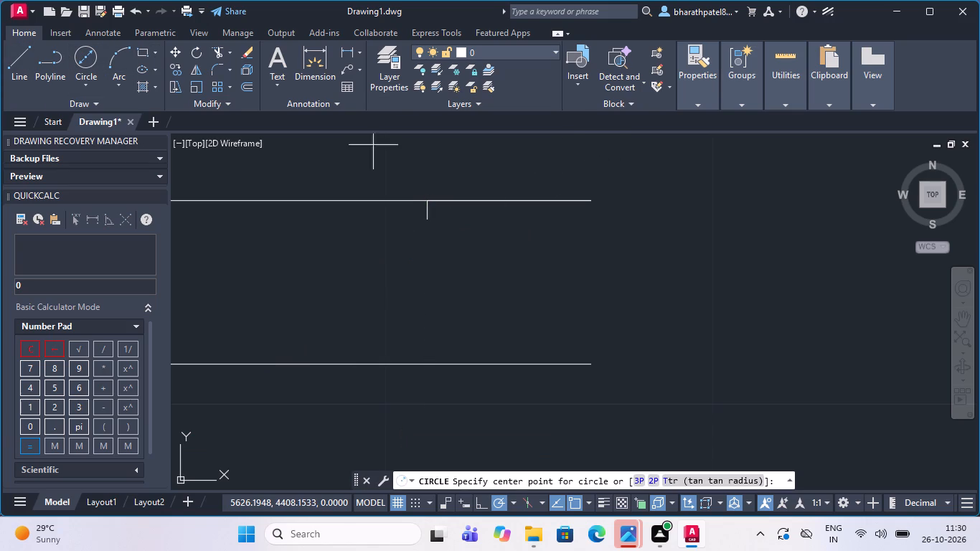
{"action": "left_click", "coordinate": [425, 200]}
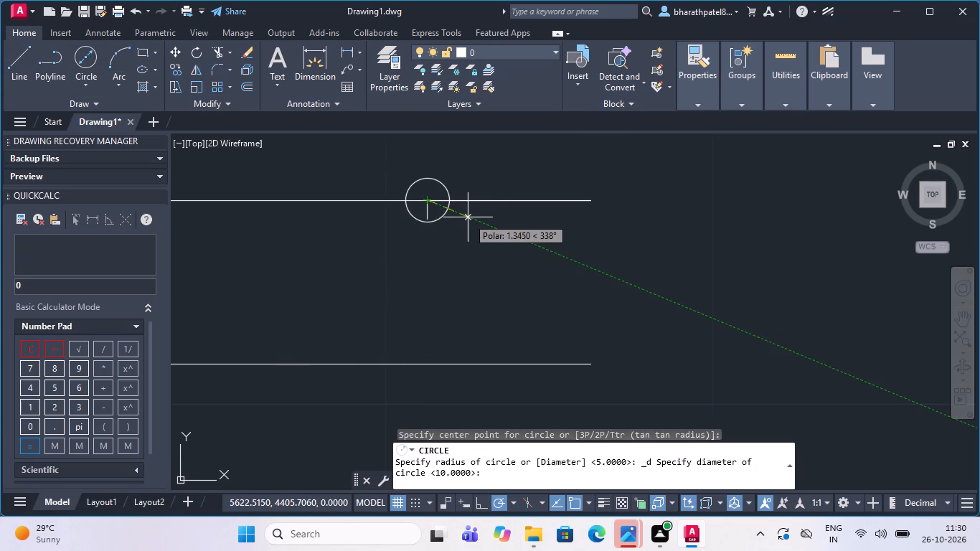
{"action": "type", "text": "10"}
{"action": "key", "text": "Return"}
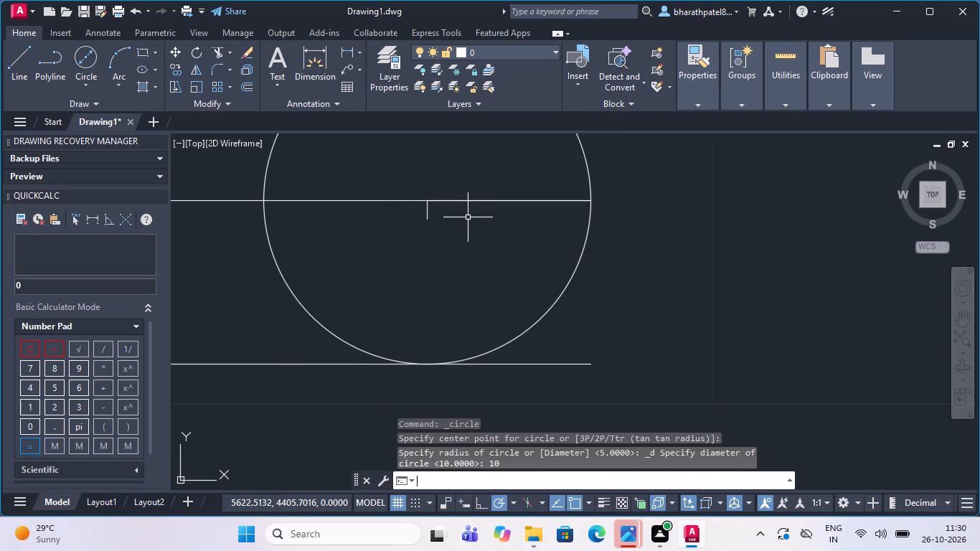
Delete the vertical line that runs down from the midpoint of the horizontal centre line.
{"action": "scroll", "coordinate": [468, 258], "scroll_direction": "down", "scroll_amount": 6}
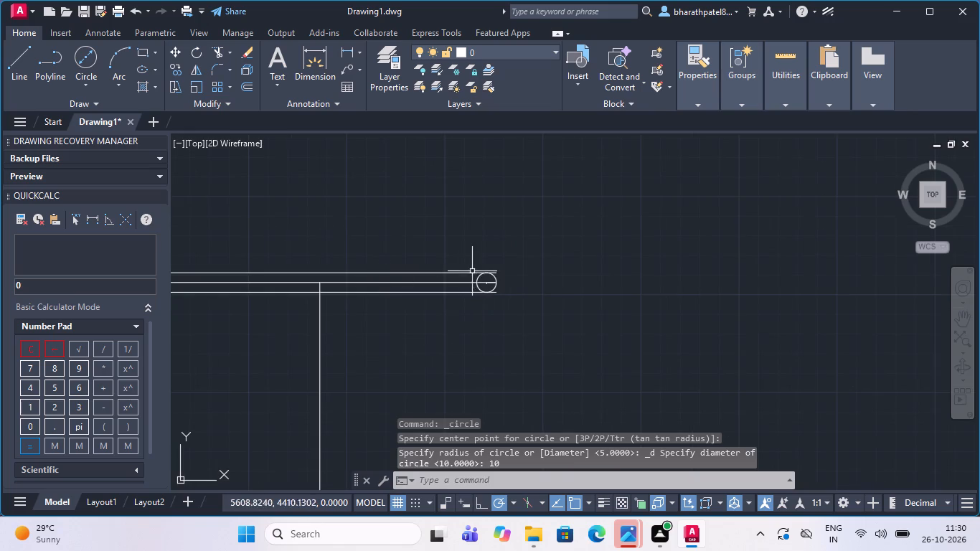
{"action": "scroll", "coordinate": [474, 271], "scroll_direction": "down", "scroll_amount": 3}
{"action": "scroll", "coordinate": [389, 275], "scroll_direction": "up", "scroll_amount": 2}
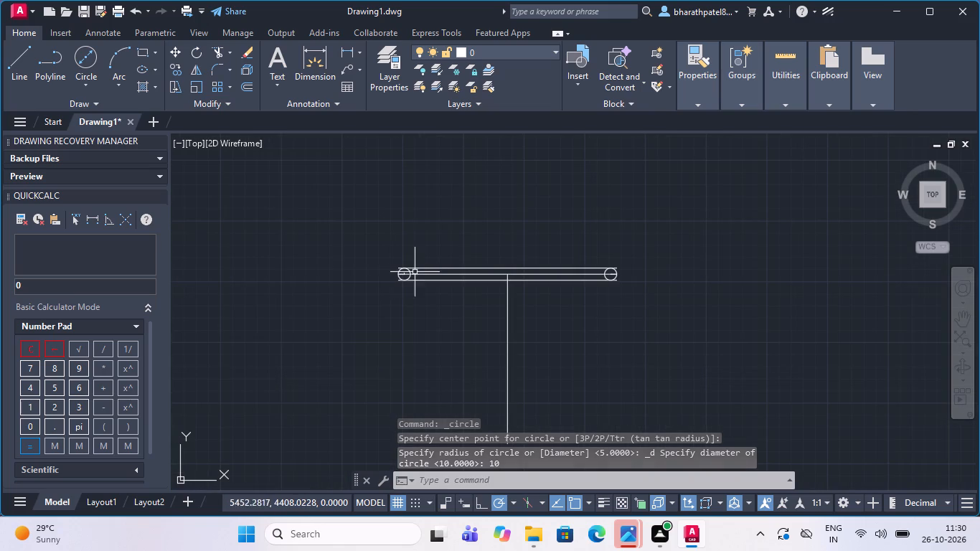
{"action": "scroll", "coordinate": [520, 271], "scroll_direction": "up", "scroll_amount": 3}
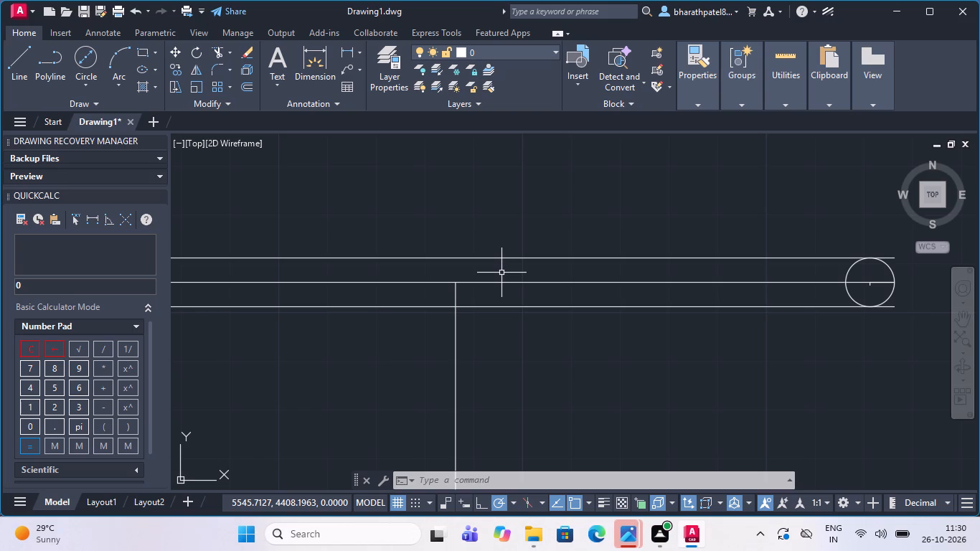
{"action": "scroll", "coordinate": [492, 230], "scroll_direction": "down", "scroll_amount": 2}
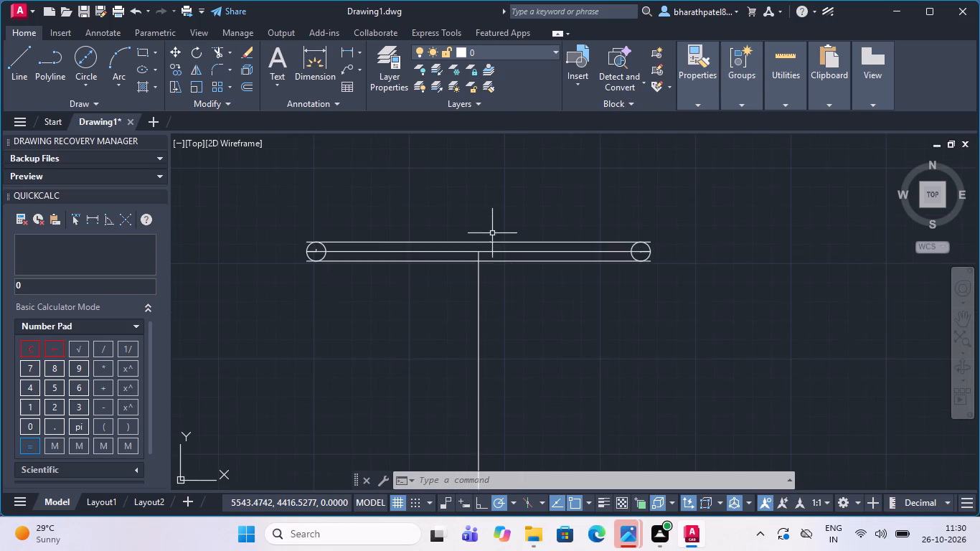
{"action": "scroll", "coordinate": [492, 241], "scroll_direction": "down", "scroll_amount": 1}
{"action": "scroll", "coordinate": [504, 332], "scroll_direction": "down", "scroll_amount": 2}
{"action": "scroll", "coordinate": [498, 369], "scroll_direction": "up", "scroll_amount": 4}
{"action": "scroll", "coordinate": [498, 369], "scroll_direction": "down", "scroll_amount": 2}
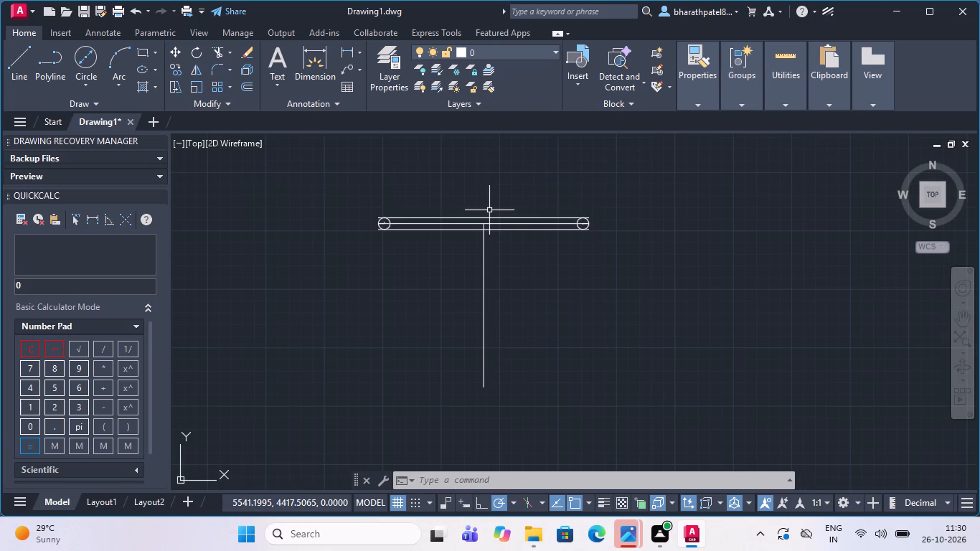
{"action": "left_click", "coordinate": [485, 291]}
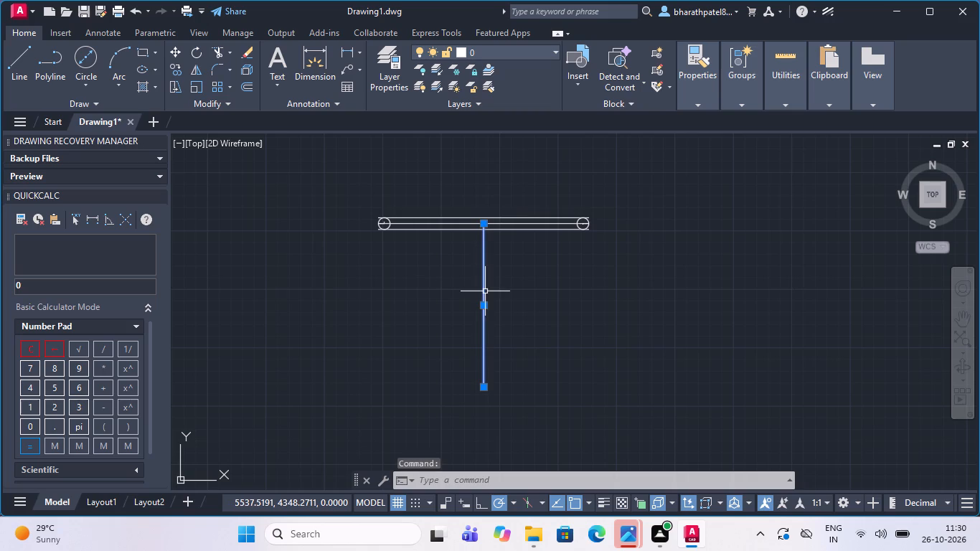
{"action": "key", "text": "Delete"}
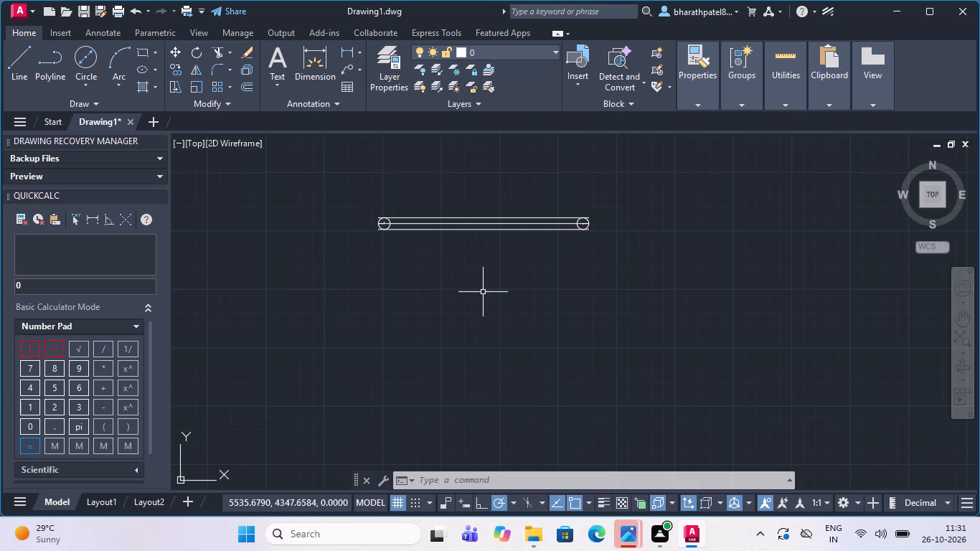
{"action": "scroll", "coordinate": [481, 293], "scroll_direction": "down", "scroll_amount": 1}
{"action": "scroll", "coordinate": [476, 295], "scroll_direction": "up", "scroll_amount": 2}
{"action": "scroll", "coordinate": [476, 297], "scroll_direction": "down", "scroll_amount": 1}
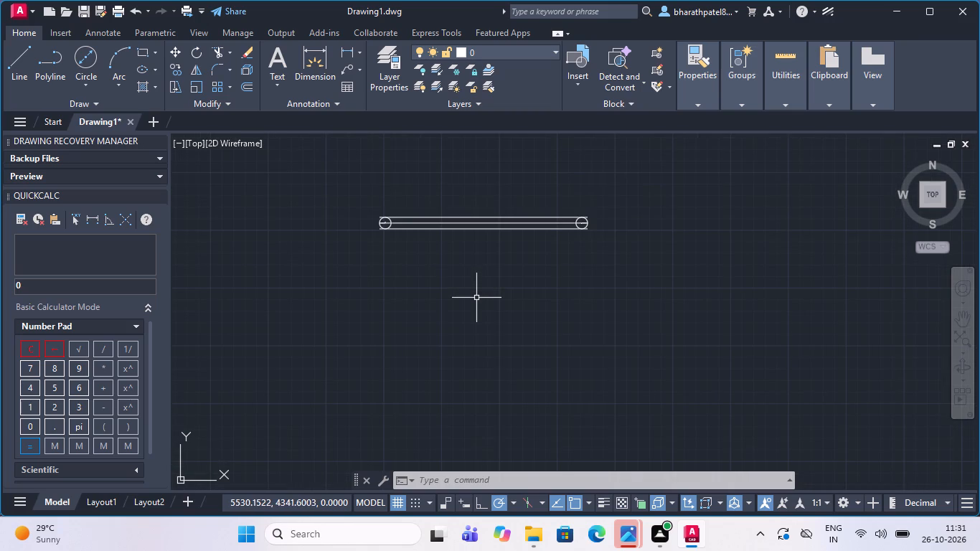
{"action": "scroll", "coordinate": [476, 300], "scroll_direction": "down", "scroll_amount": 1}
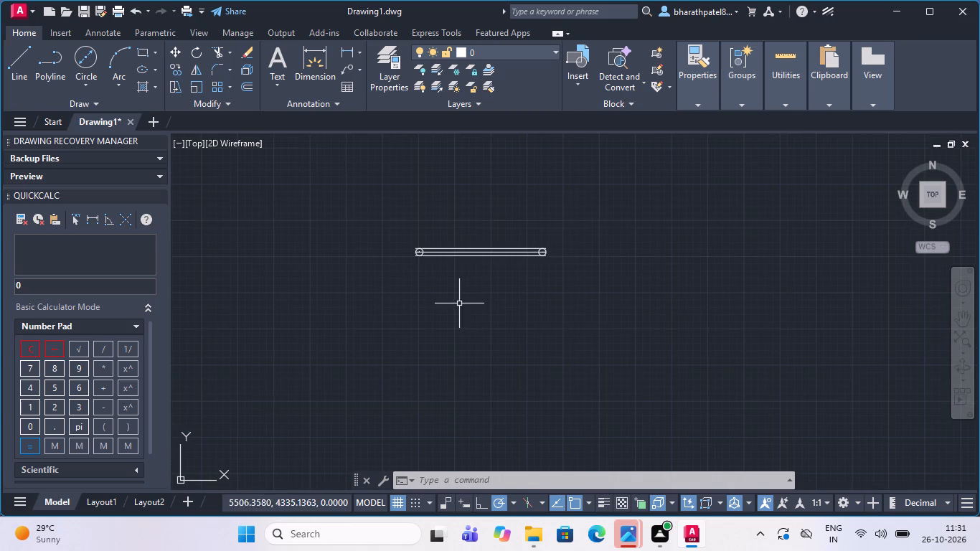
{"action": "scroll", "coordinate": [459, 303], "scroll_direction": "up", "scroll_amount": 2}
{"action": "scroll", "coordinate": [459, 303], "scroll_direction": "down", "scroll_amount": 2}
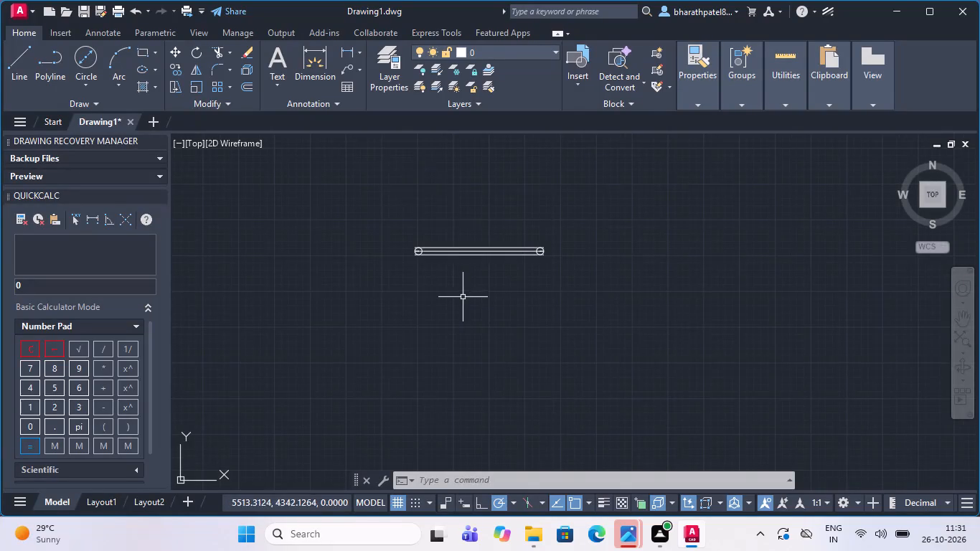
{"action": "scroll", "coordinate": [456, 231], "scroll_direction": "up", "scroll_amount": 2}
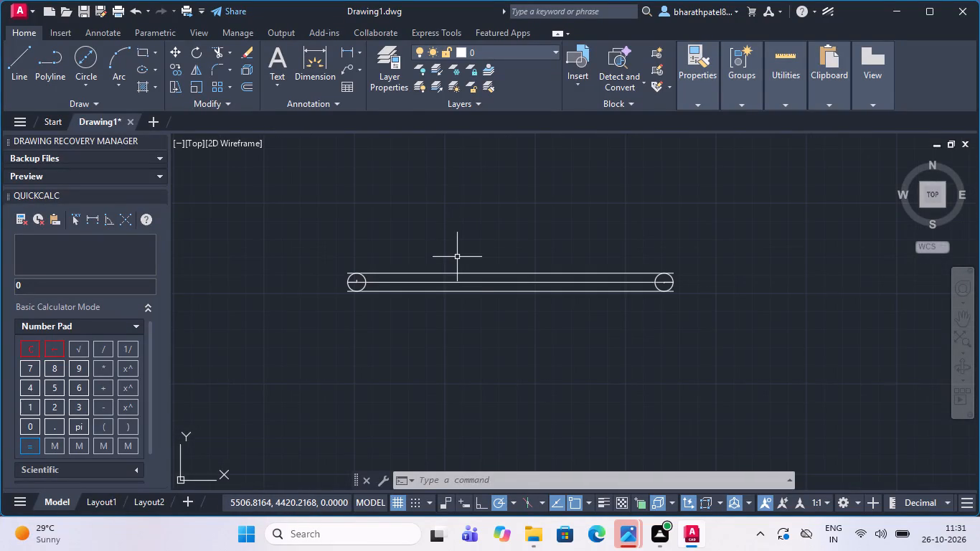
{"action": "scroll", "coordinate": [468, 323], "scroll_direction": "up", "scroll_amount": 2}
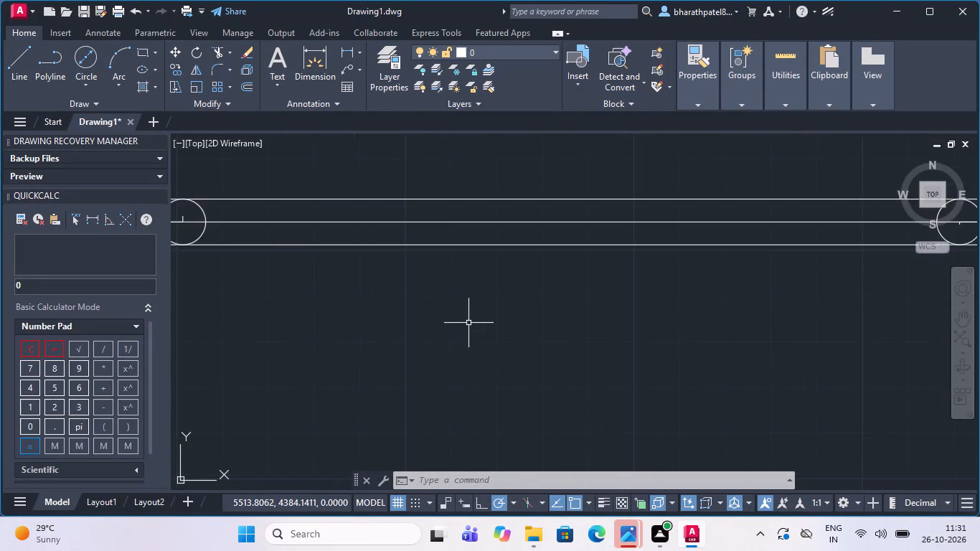
Draw a line starting at the midpoint of the horizontal centre line and running vertically downward.
{"action": "scroll", "coordinate": [468, 323], "scroll_direction": "down", "scroll_amount": 2}
{"action": "left_click", "coordinate": [17, 57]}
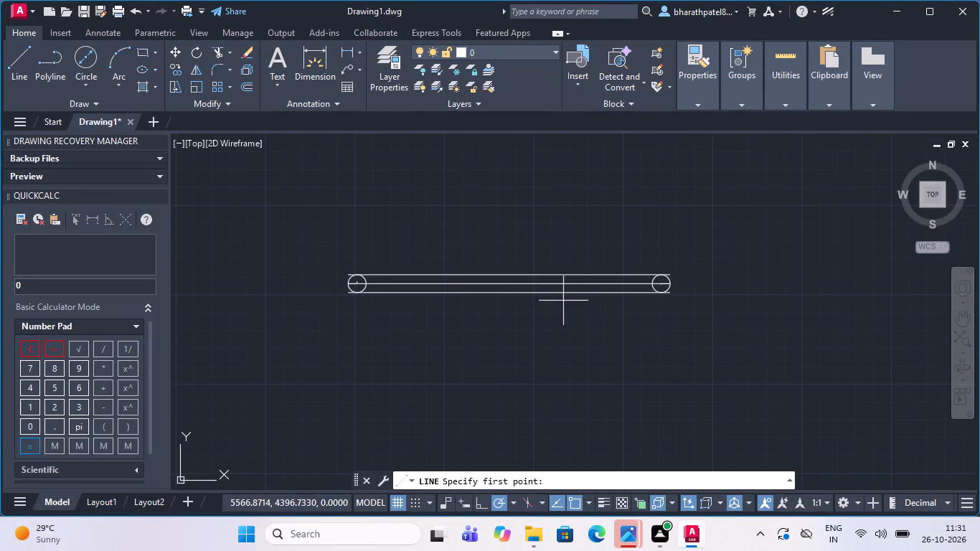
{"action": "left_click", "coordinate": [510, 288]}
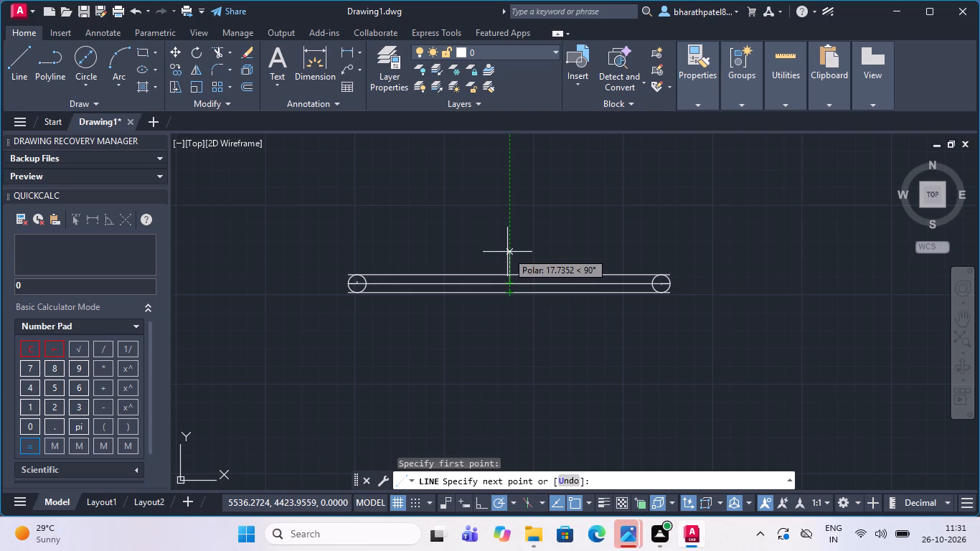
{"action": "scroll", "coordinate": [507, 252], "scroll_direction": "down", "scroll_amount": 1}
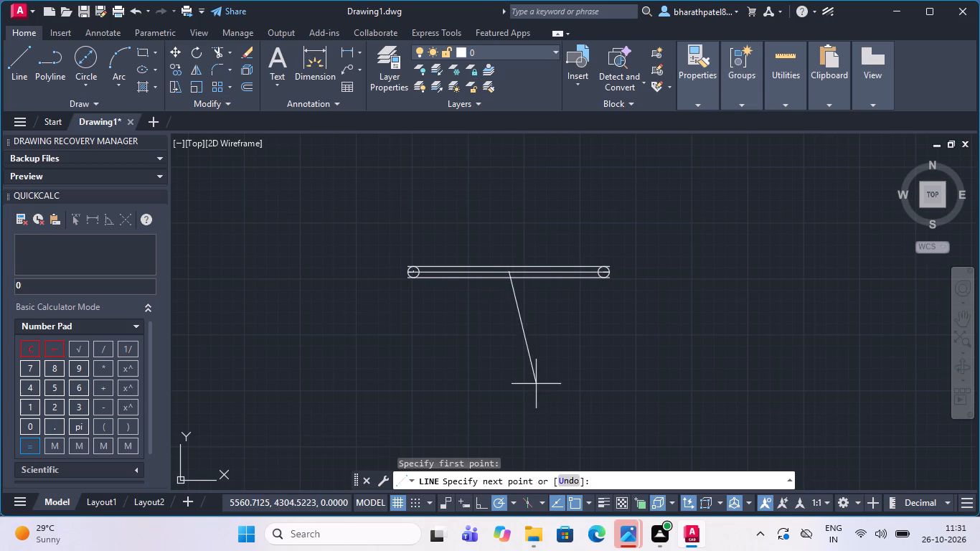
{"action": "scroll", "coordinate": [519, 353], "scroll_direction": "up", "scroll_amount": 2}
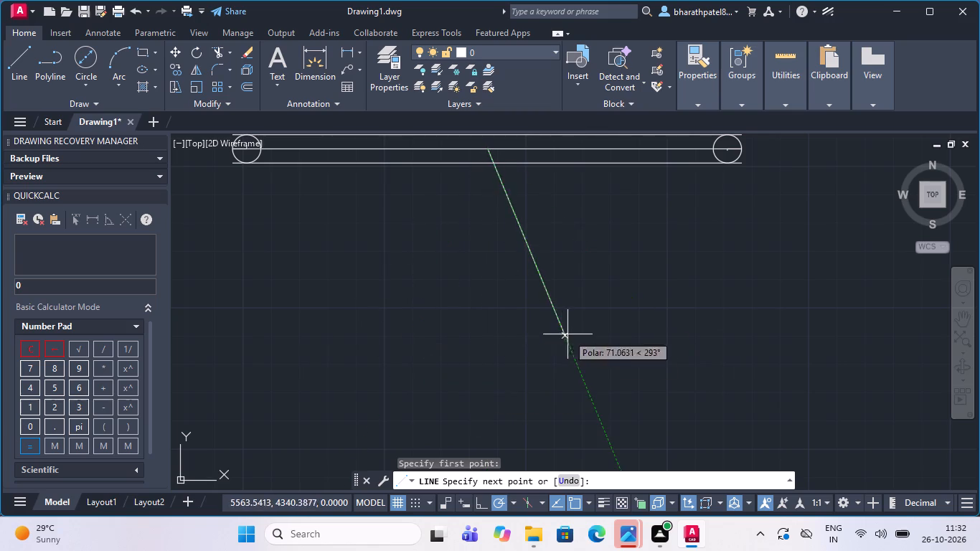
{"action": "scroll", "coordinate": [569, 334], "scroll_direction": "down", "scroll_amount": 1}
{"action": "scroll", "coordinate": [527, 330], "scroll_direction": "up", "scroll_amount": 2}
{"action": "scroll", "coordinate": [476, 358], "scroll_direction": "down", "scroll_amount": 2}
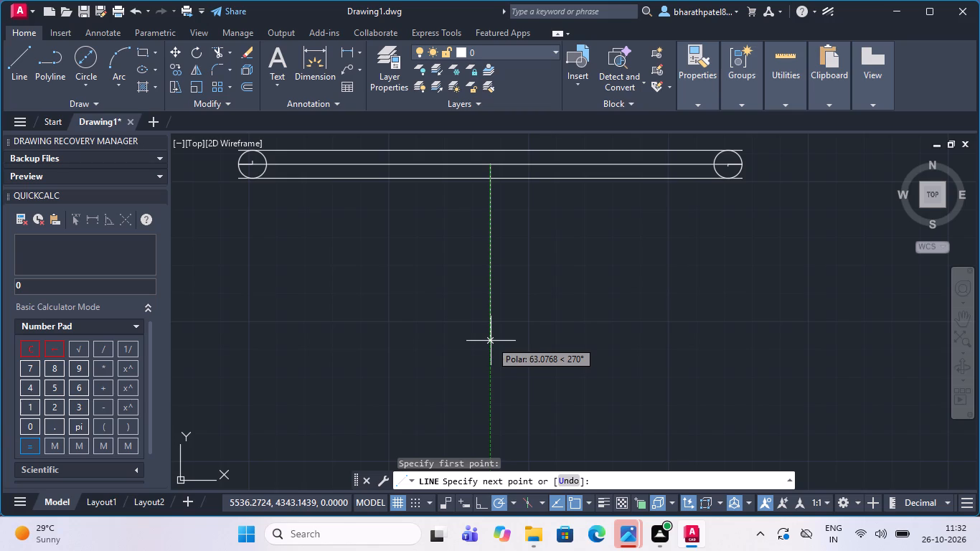
{"action": "scroll", "coordinate": [519, 298], "scroll_direction": "down", "scroll_amount": 3}
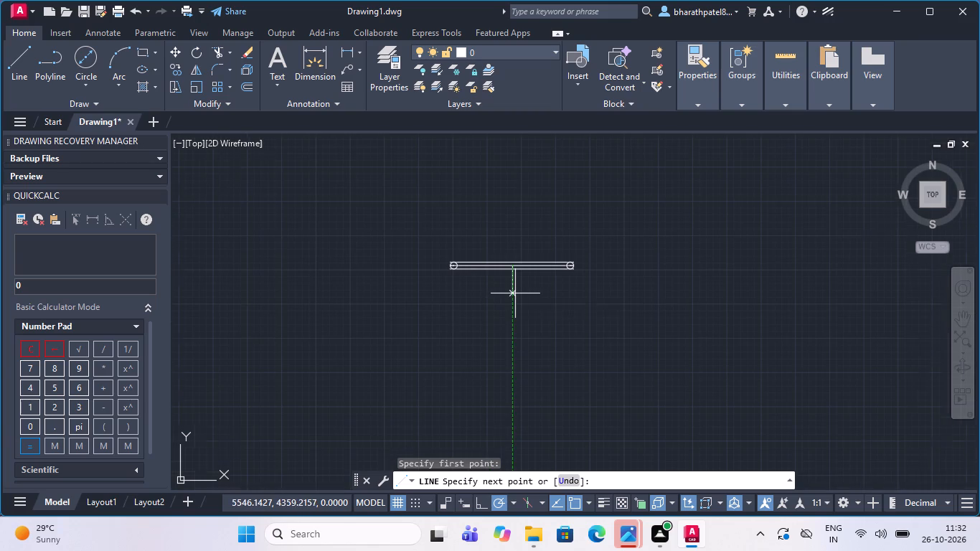
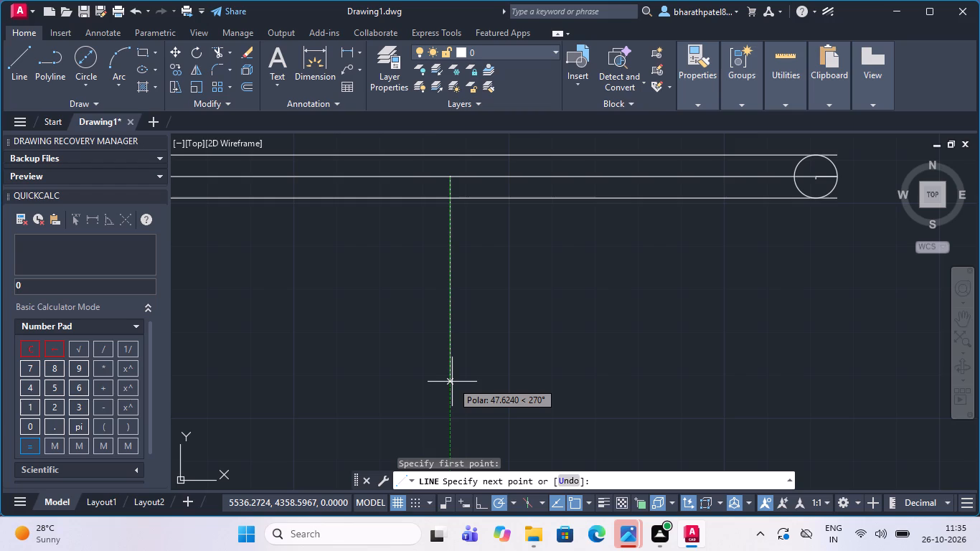
Draw a vertical line about 34 units long downward from the midpoint of the horizontal centre line.
{"action": "key", "text": "Escape"}
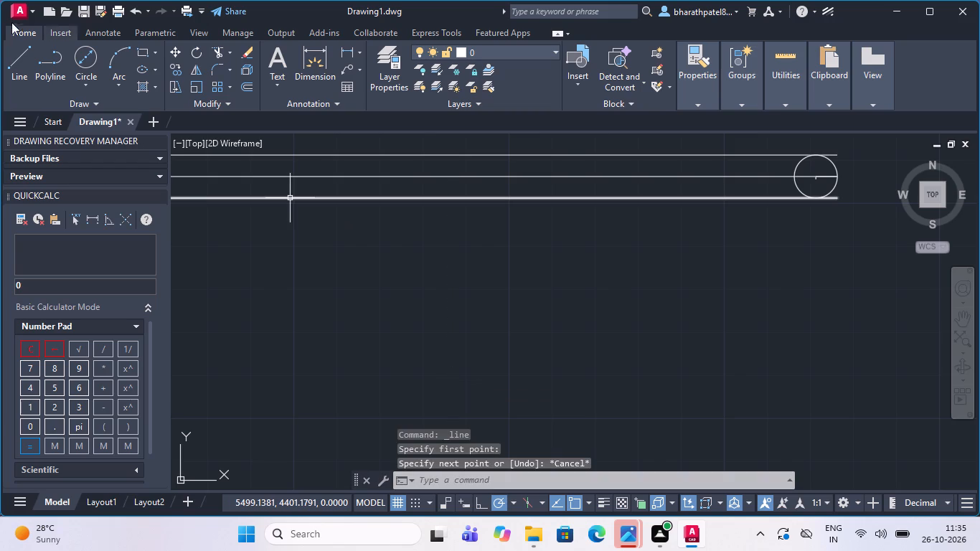
{"action": "left_click", "coordinate": [19, 50]}
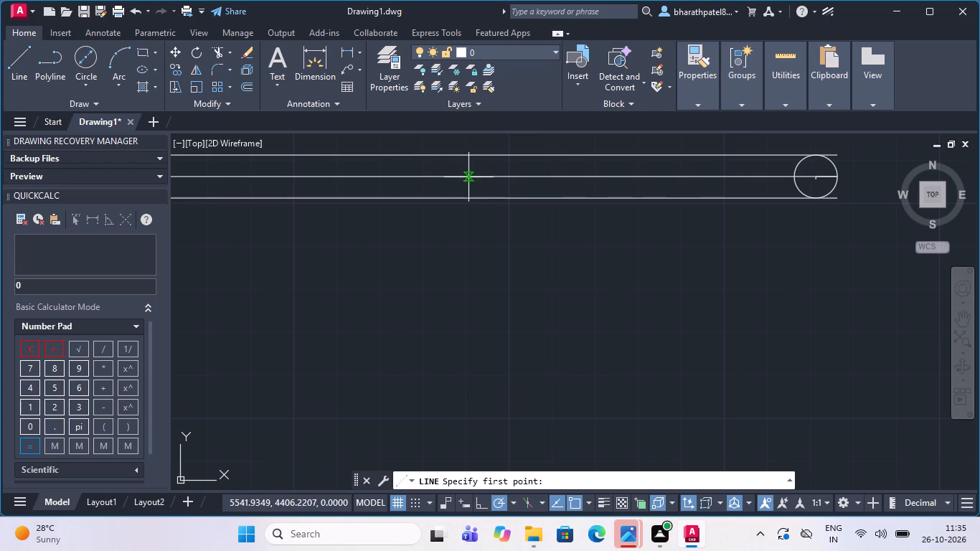
{"action": "left_click_drag", "start_coordinate": [452, 173], "coordinate": [453, 203]}
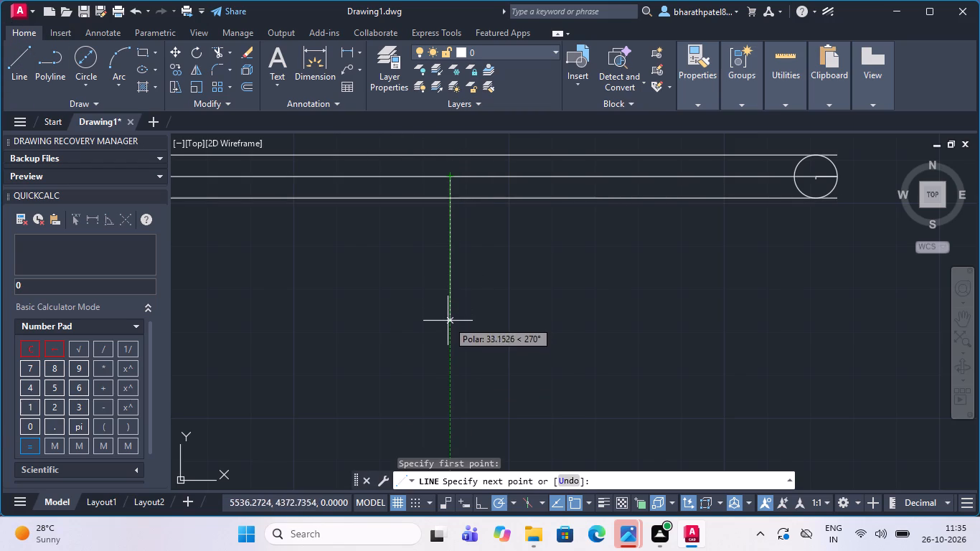
{"action": "left_click", "coordinate": [447, 325]}
{"action": "key", "text": "Escape"}
Draw a 30-unit square around the bar's middle, starting on the vertical line below the bar, using segments of 15, 30, 30, 30 and 15.
{"action": "scroll", "coordinate": [452, 337], "scroll_direction": "down", "scroll_amount": 2}
{"action": "scroll", "coordinate": [448, 280], "scroll_direction": "up", "scroll_amount": 3}
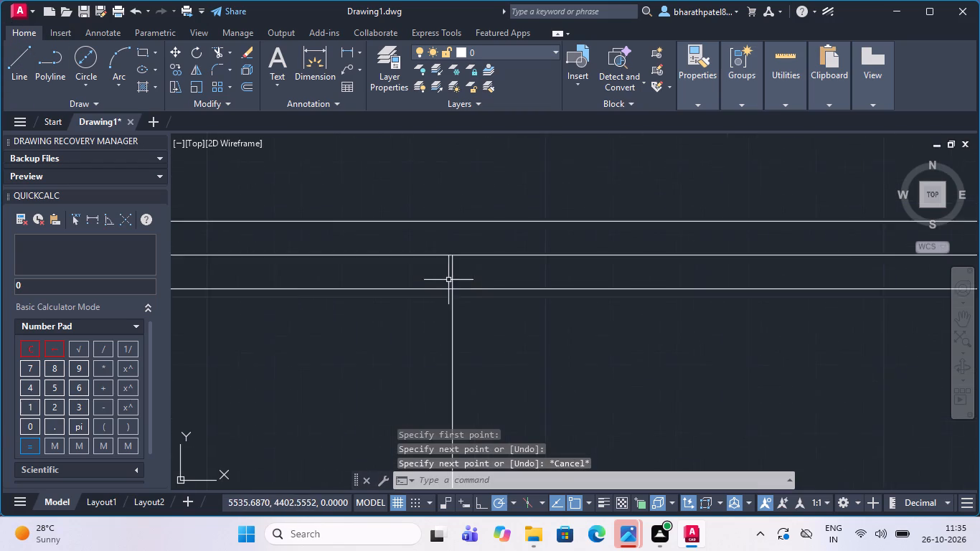
{"action": "scroll", "coordinate": [448, 279], "scroll_direction": "down", "scroll_amount": 3}
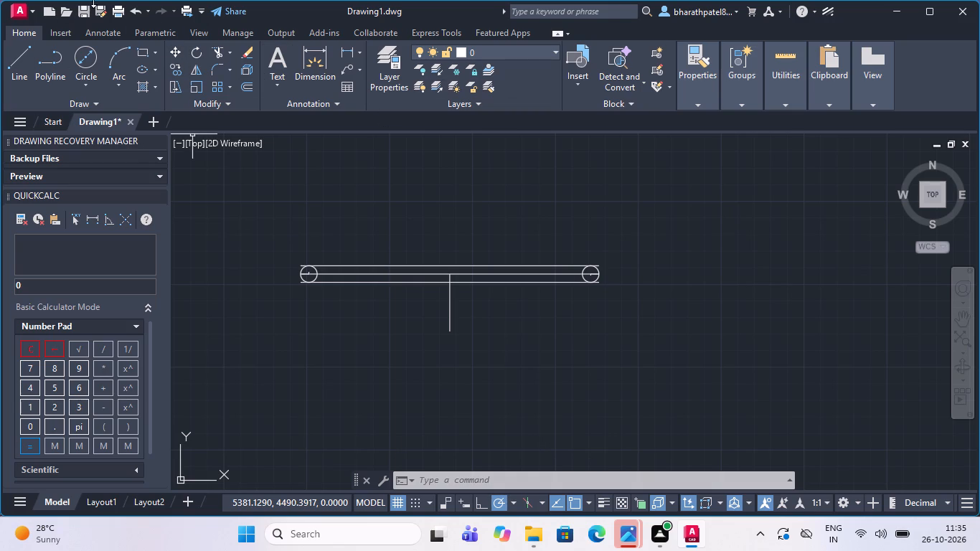
{"action": "left_click", "coordinate": [19, 51]}
{"action": "scroll", "coordinate": [451, 265], "scroll_direction": "up", "scroll_amount": 4}
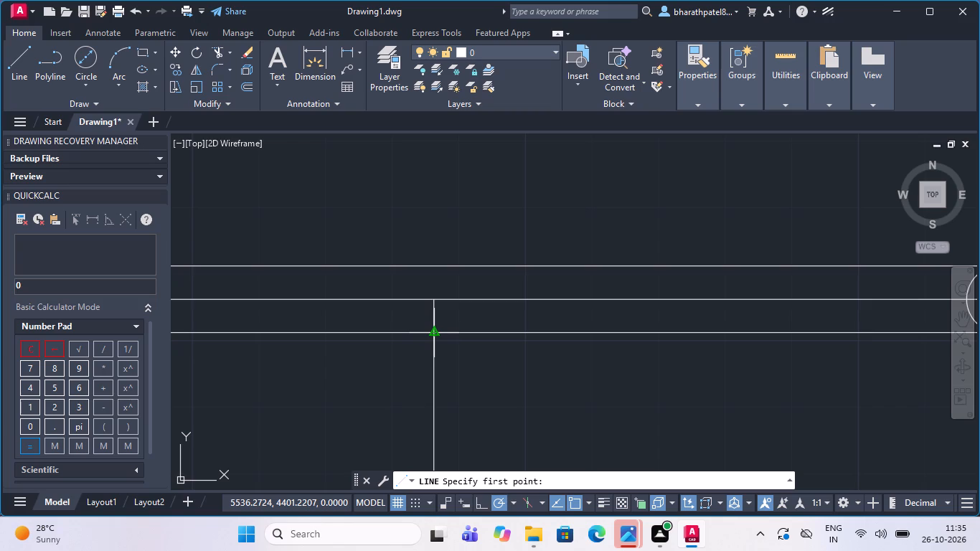
{"action": "left_click", "coordinate": [433, 392]}
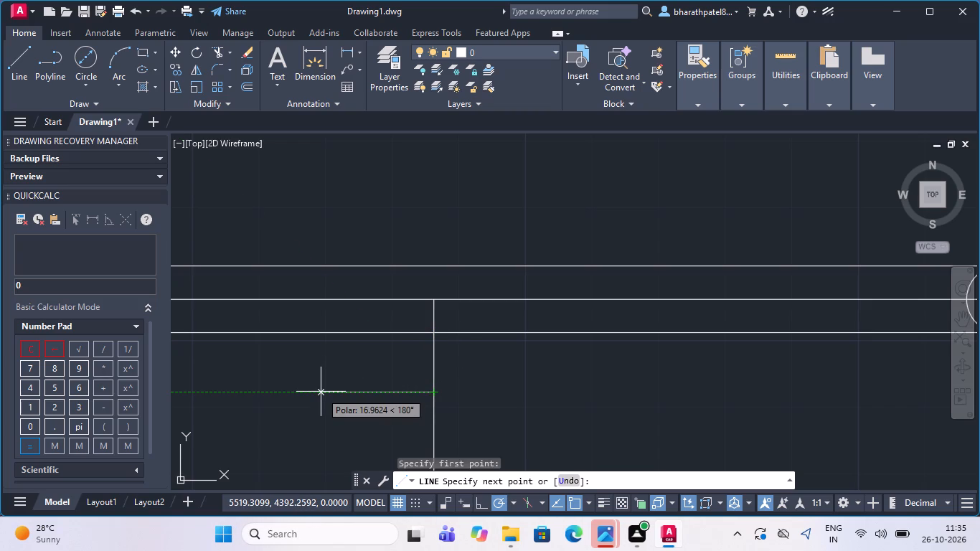
{"action": "type", "text": "15"}
{"action": "key", "text": "Return"}
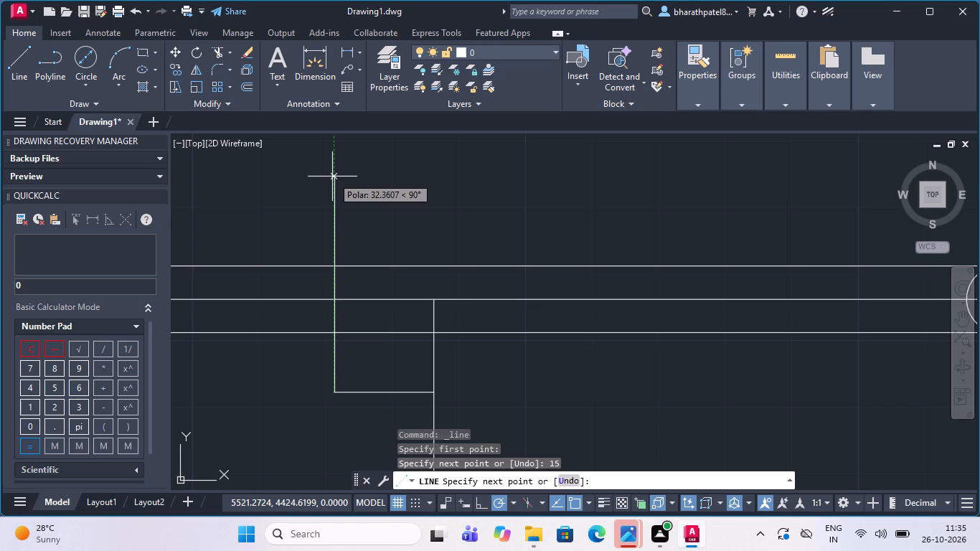
{"action": "type", "text": "30"}
{"action": "key", "text": "Return"}
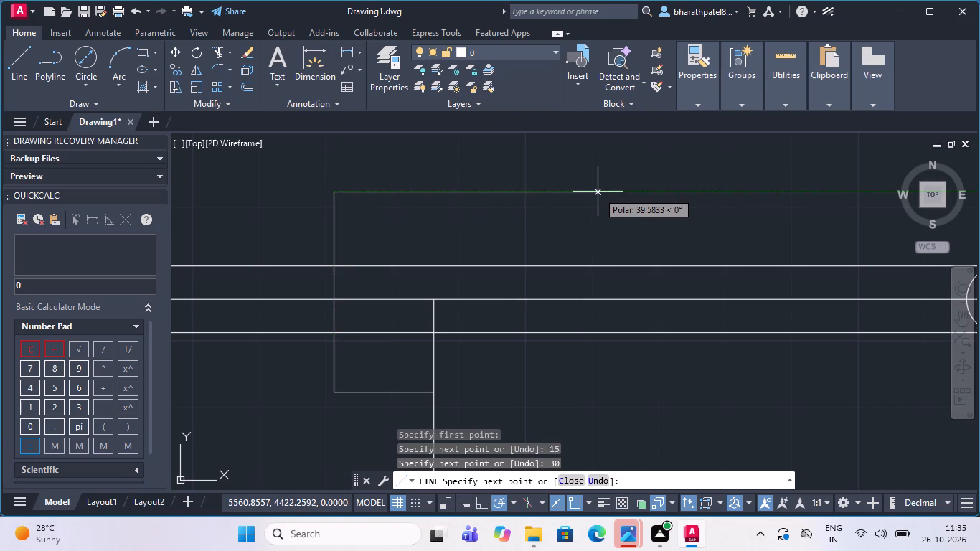
{"action": "type", "text": "30"}
{"action": "key", "text": "Return"}
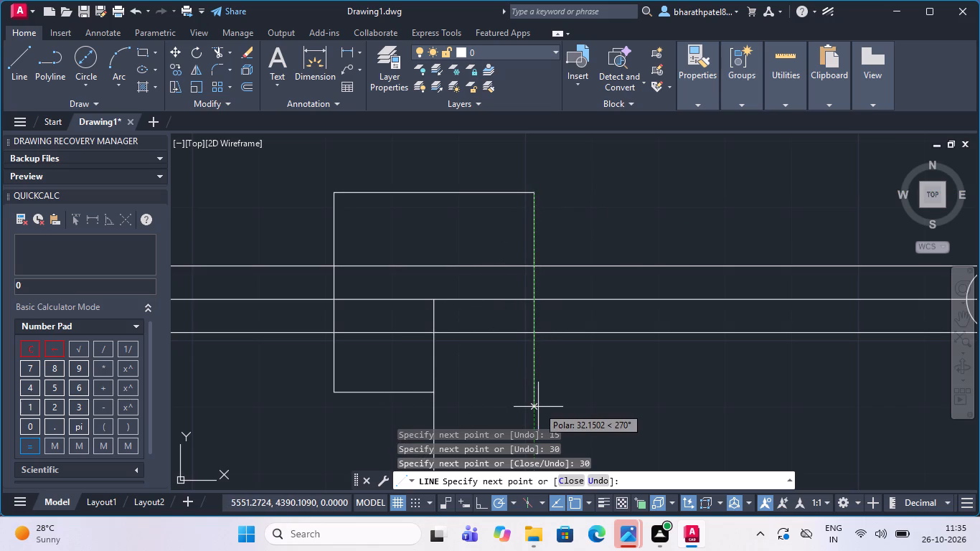
{"action": "type", "text": "30"}
{"action": "key", "text": "Return"}
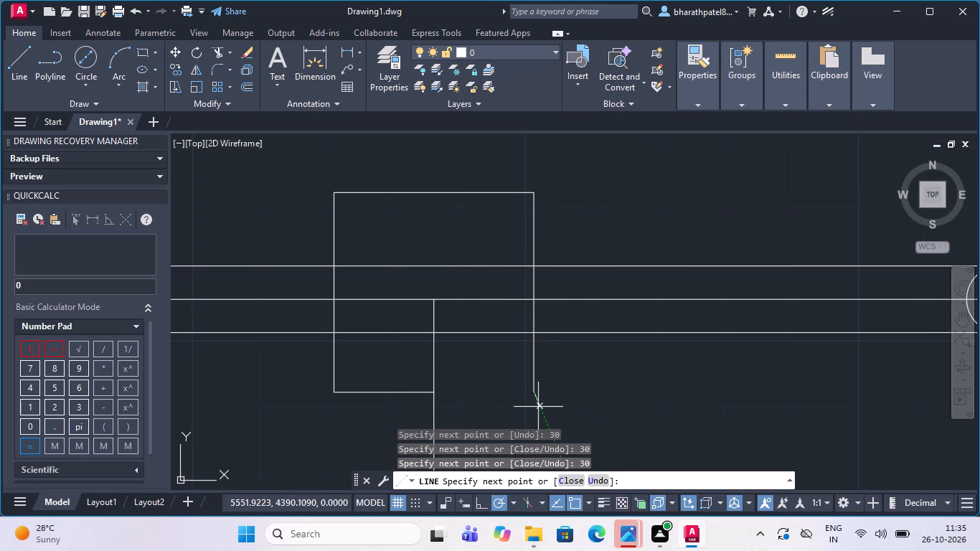
{"action": "type", "text": "15"}
{"action": "key", "text": "Return"}
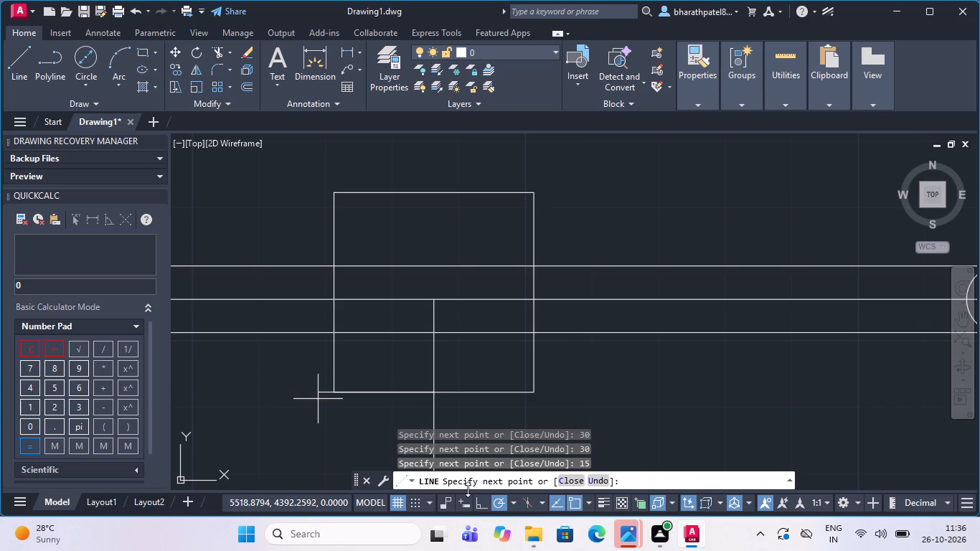
{"action": "key", "text": "Escape"}
Draw a vertical line about 55 units long downward from the midpoint of the left half of the square's bottom edge.
{"action": "scroll", "coordinate": [454, 420], "scroll_direction": "down", "scroll_amount": 2}
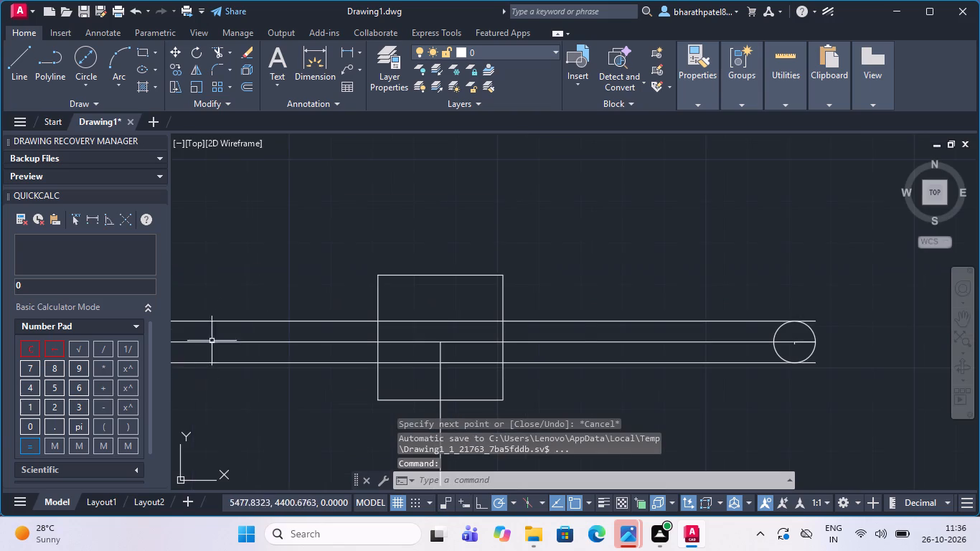
{"action": "scroll", "coordinate": [250, 308], "scroll_direction": "down", "scroll_amount": 2}
{"action": "scroll", "coordinate": [347, 313], "scroll_direction": "down", "scroll_amount": 1}
{"action": "scroll", "coordinate": [271, 337], "scroll_direction": "up", "scroll_amount": 2}
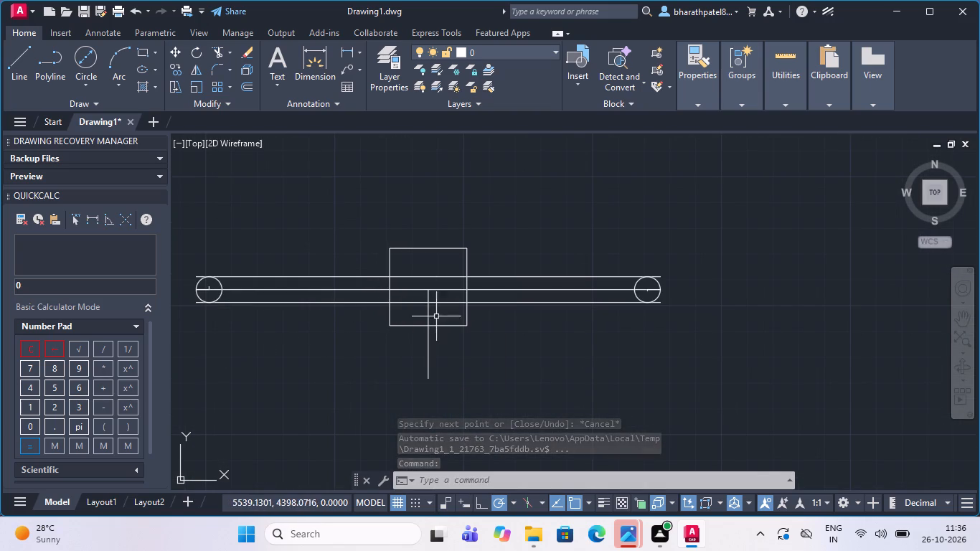
{"action": "scroll", "coordinate": [437, 327], "scroll_direction": "up", "scroll_amount": 3}
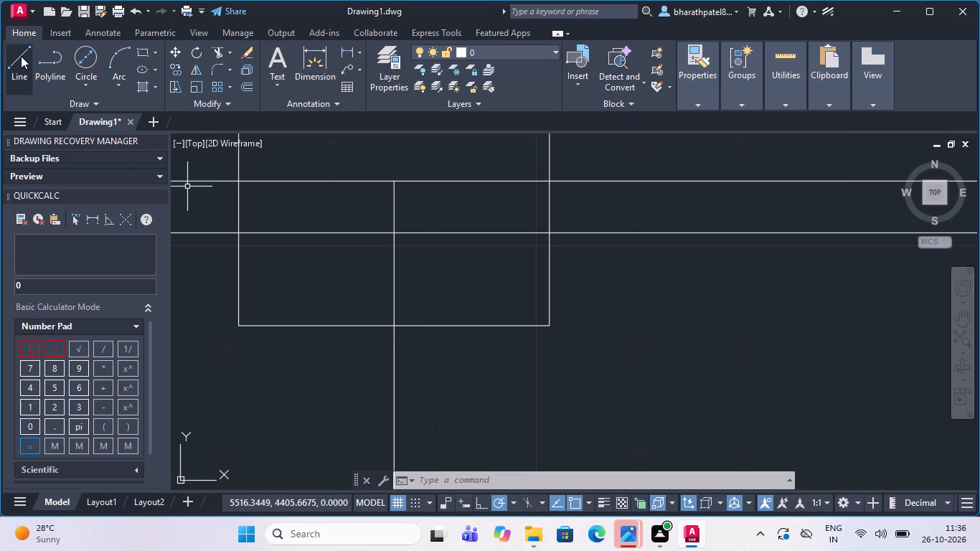
{"action": "left_click", "coordinate": [21, 56]}
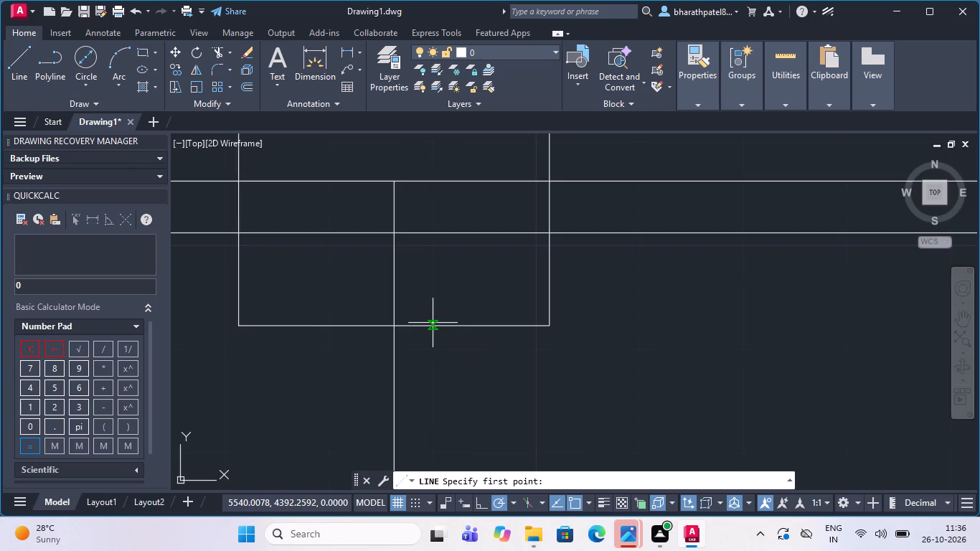
{"action": "scroll", "coordinate": [432, 322], "scroll_direction": "down", "scroll_amount": 2}
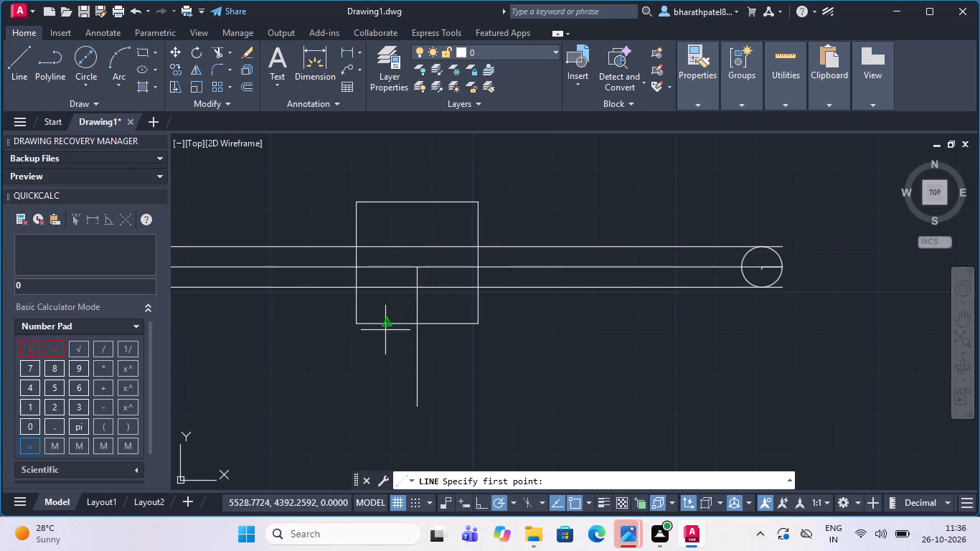
{"action": "left_click", "coordinate": [387, 322]}
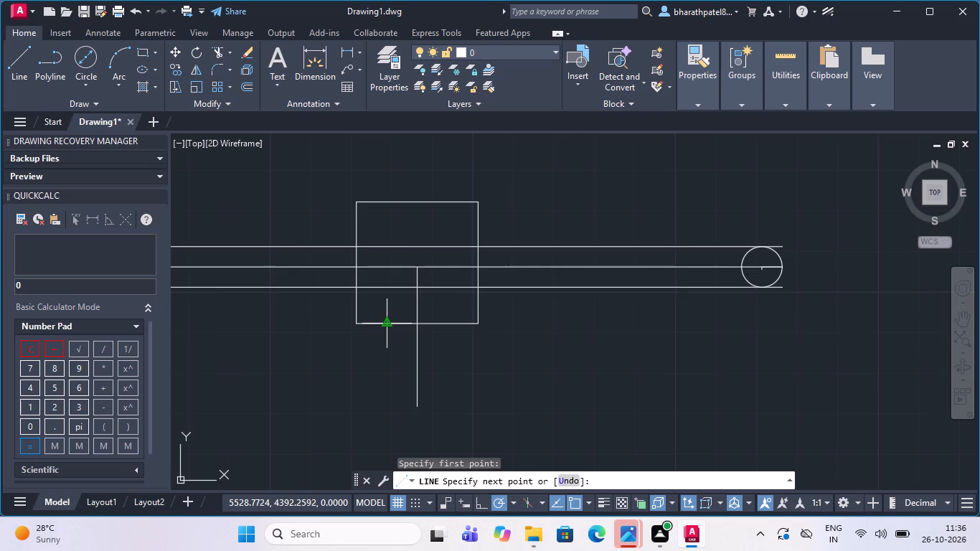
{"action": "scroll", "coordinate": [387, 322], "scroll_direction": "down", "scroll_amount": 2}
{"action": "scroll", "coordinate": [398, 377], "scroll_direction": "up", "scroll_amount": 3}
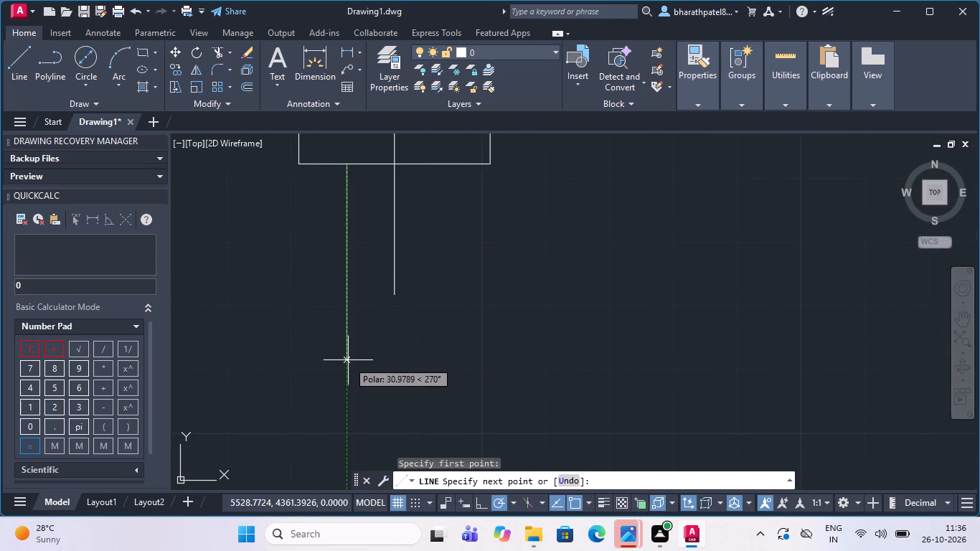
{"action": "scroll", "coordinate": [348, 360], "scroll_direction": "down", "scroll_amount": 1}
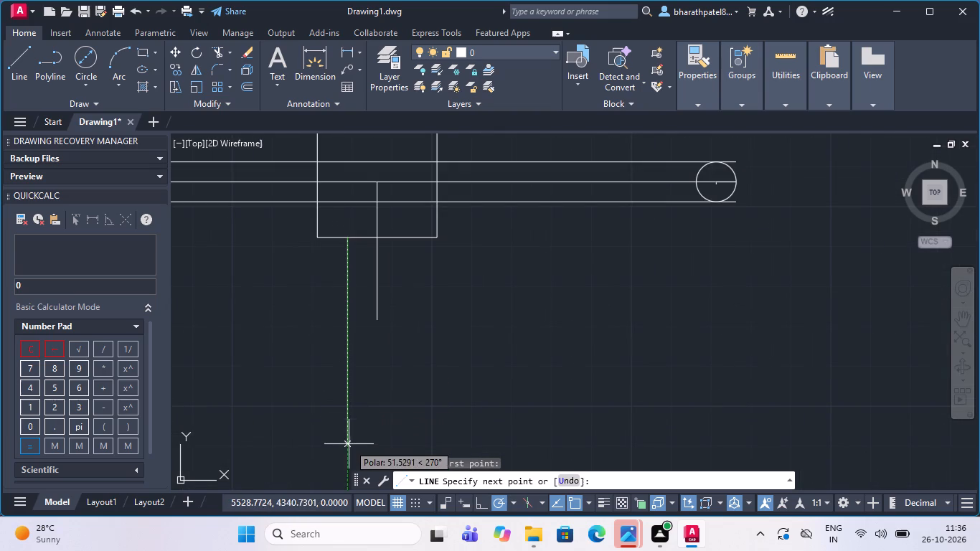
{"action": "left_click", "coordinate": [347, 456]}
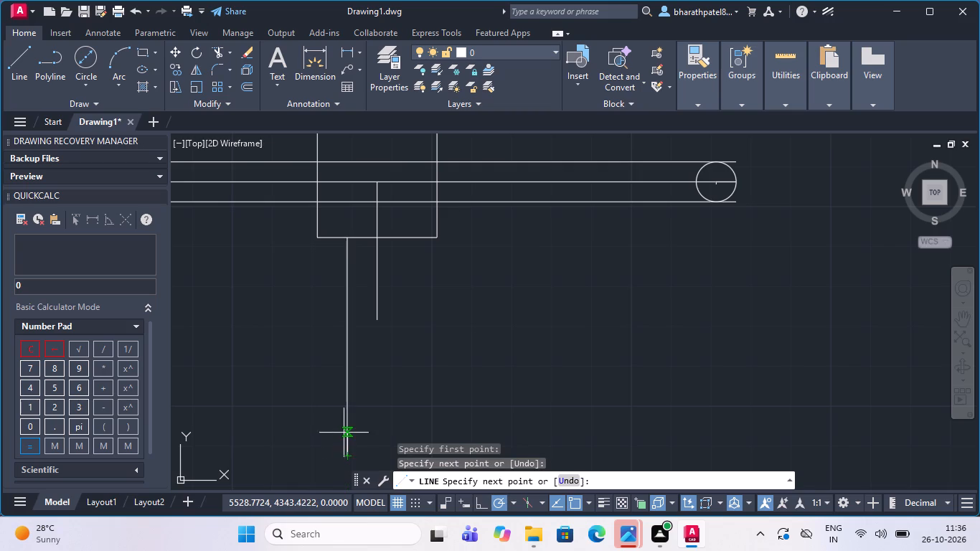
{"action": "key", "text": "Escape"}
Draw a vertical line about 58 units long downward from the midpoint of the right half of the square's bottom edge.
{"action": "left_click", "coordinate": [13, 74]}
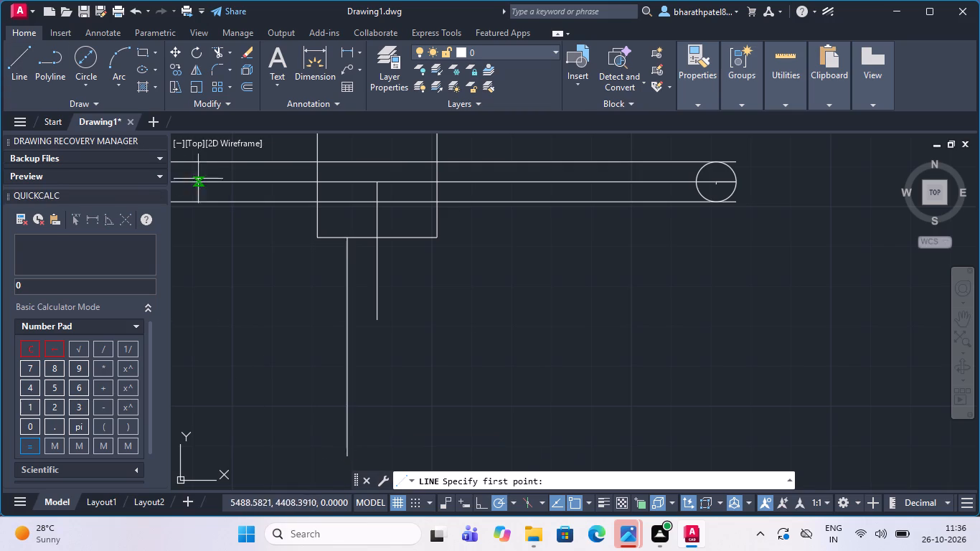
{"action": "left_click", "coordinate": [405, 237]}
{"action": "scroll", "coordinate": [389, 311], "scroll_direction": "down", "scroll_amount": 1}
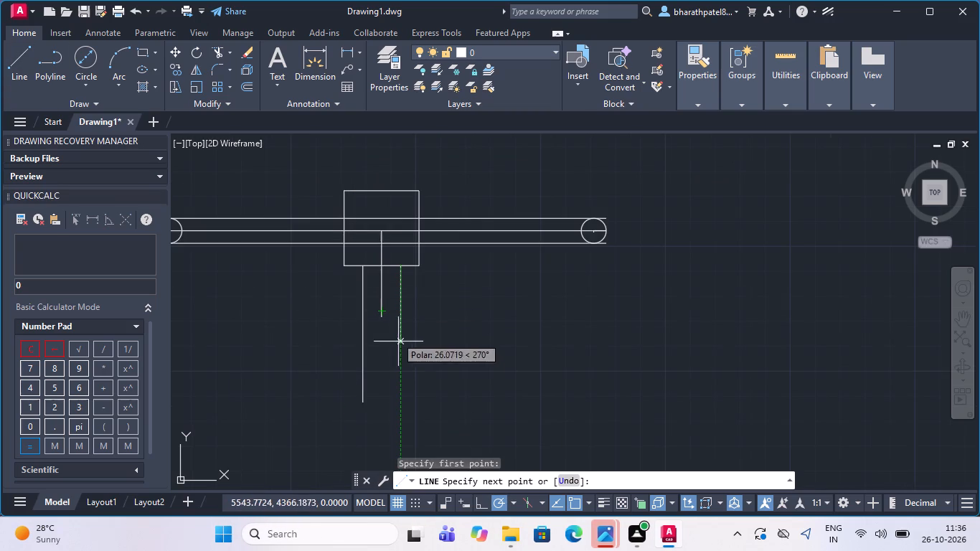
{"action": "left_click", "coordinate": [405, 410]}
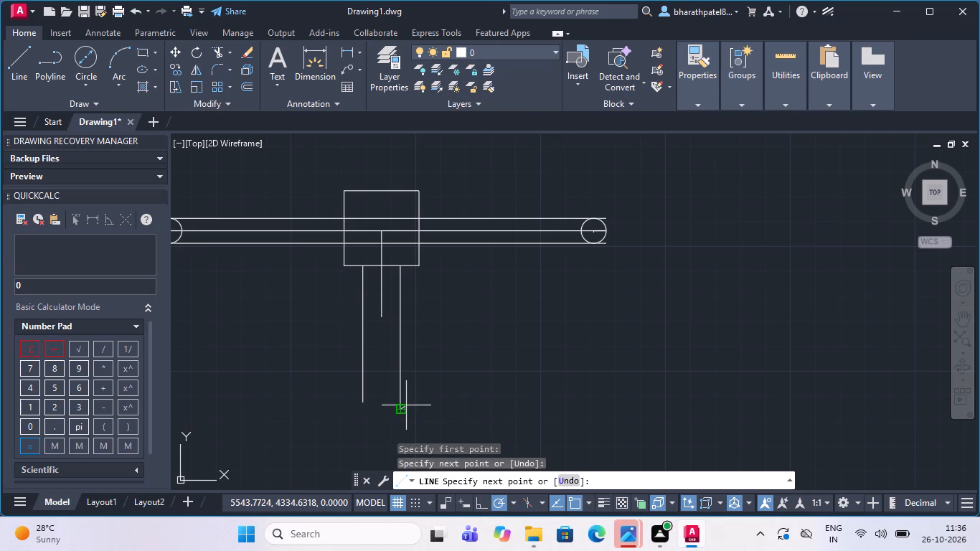
{"action": "key", "text": "Escape"}
Draw a short slanted line from the square's upper-left corner, about 4 units long at 68°.
{"action": "scroll", "coordinate": [391, 352], "scroll_direction": "up", "scroll_amount": 2}
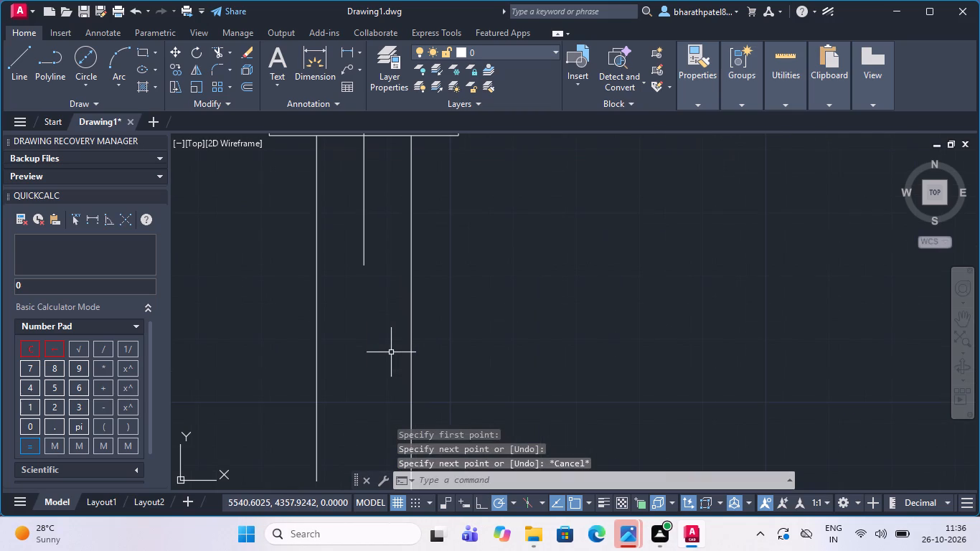
{"action": "scroll", "coordinate": [391, 346], "scroll_direction": "down", "scroll_amount": 2}
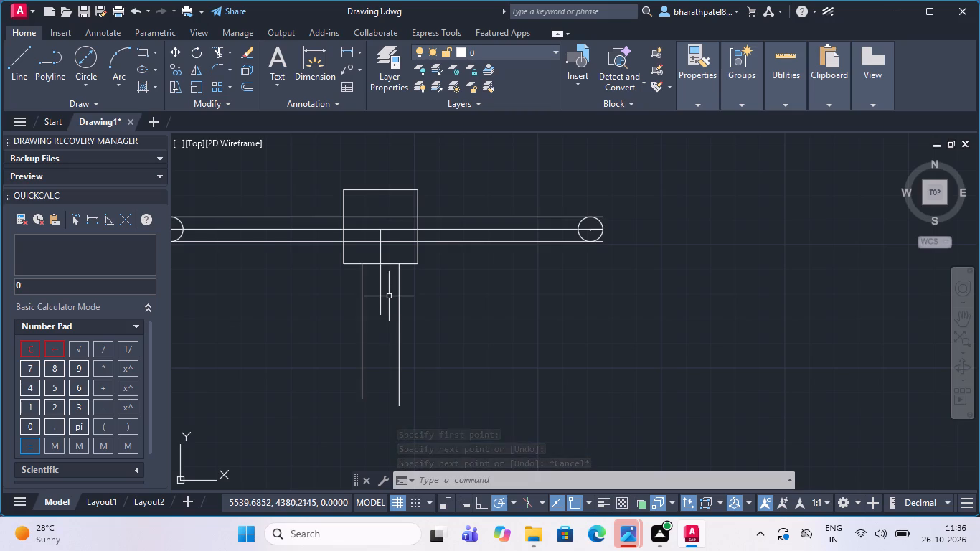
{"action": "scroll", "coordinate": [386, 336], "scroll_direction": "up", "scroll_amount": 2}
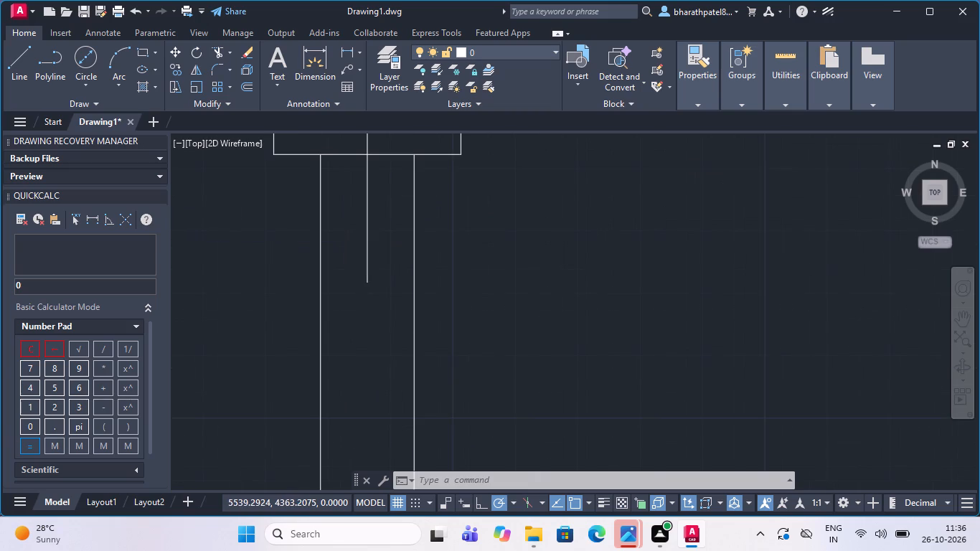
{"action": "scroll", "coordinate": [386, 336], "scroll_direction": "up", "scroll_amount": 1}
{"action": "scroll", "coordinate": [386, 336], "scroll_direction": "down", "scroll_amount": 2}
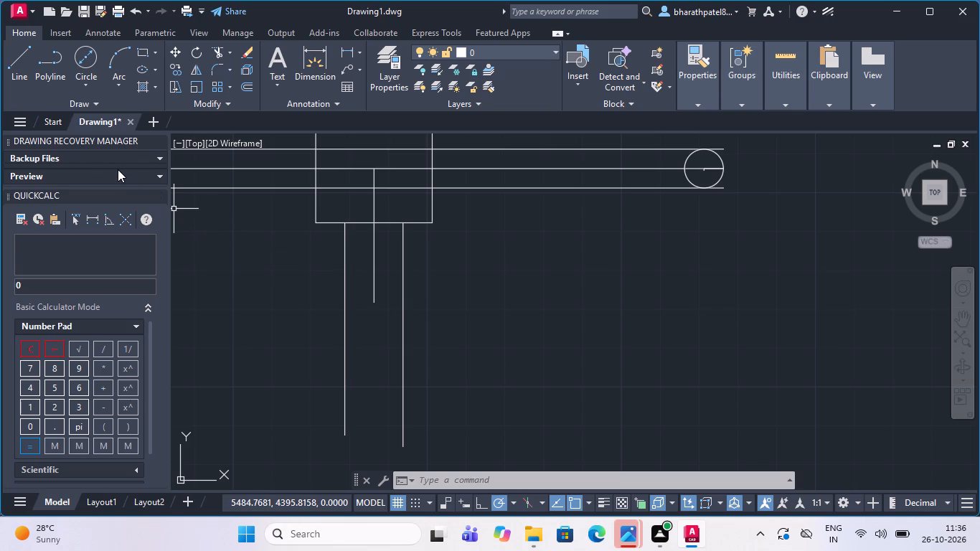
{"action": "left_click", "coordinate": [22, 59]}
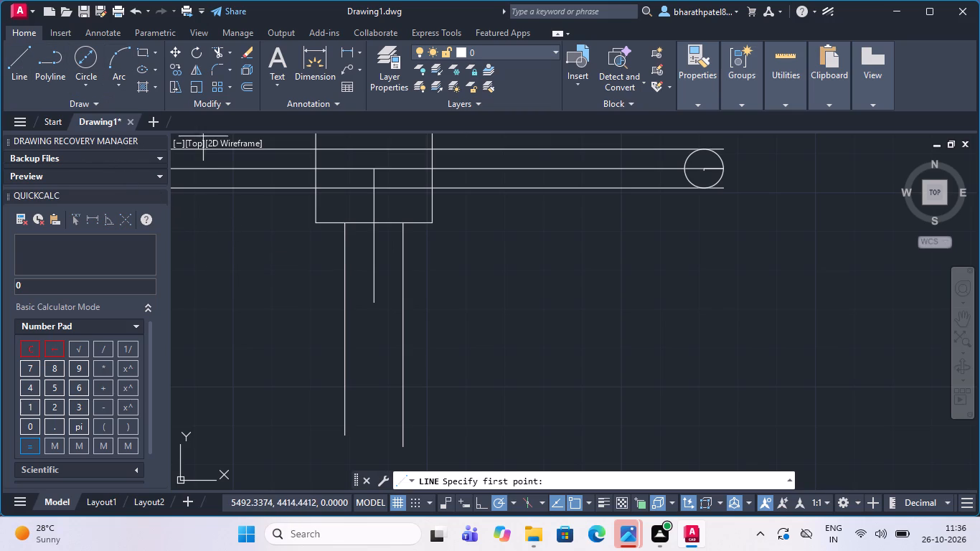
{"action": "scroll", "coordinate": [222, 169], "scroll_direction": "down", "scroll_amount": 2}
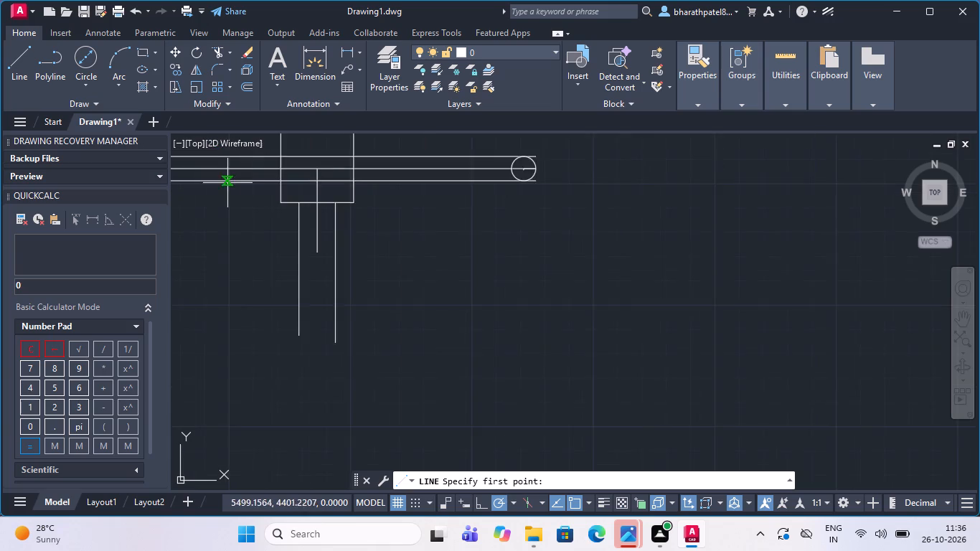
{"action": "scroll", "coordinate": [227, 184], "scroll_direction": "down", "scroll_amount": 1}
{"action": "scroll", "coordinate": [232, 143], "scroll_direction": "up", "scroll_amount": 1}
{"action": "scroll", "coordinate": [266, 192], "scroll_direction": "up", "scroll_amount": 1}
{"action": "scroll", "coordinate": [266, 194], "scroll_direction": "down", "scroll_amount": 2}
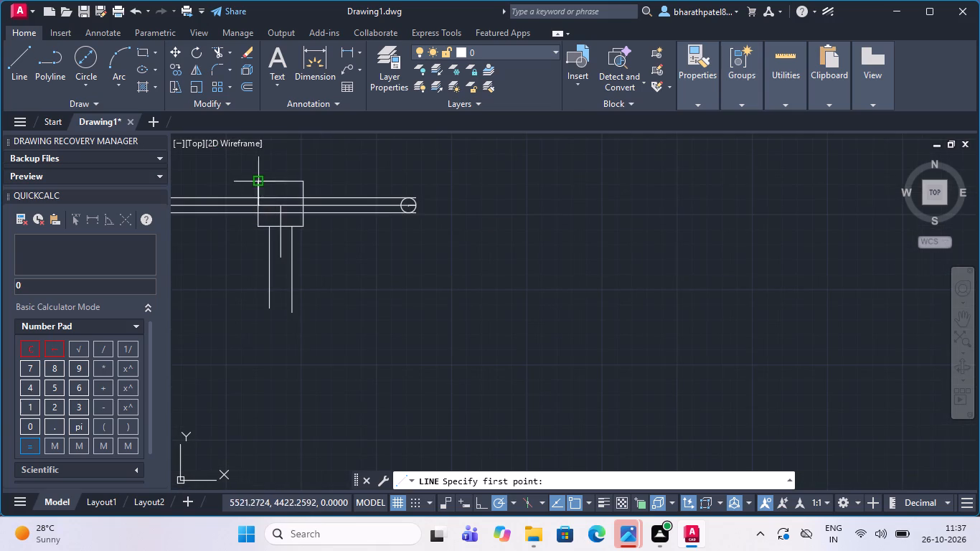
{"action": "scroll", "coordinate": [260, 169], "scroll_direction": "up", "scroll_amount": 3}
{"action": "left_click", "coordinate": [246, 220]}
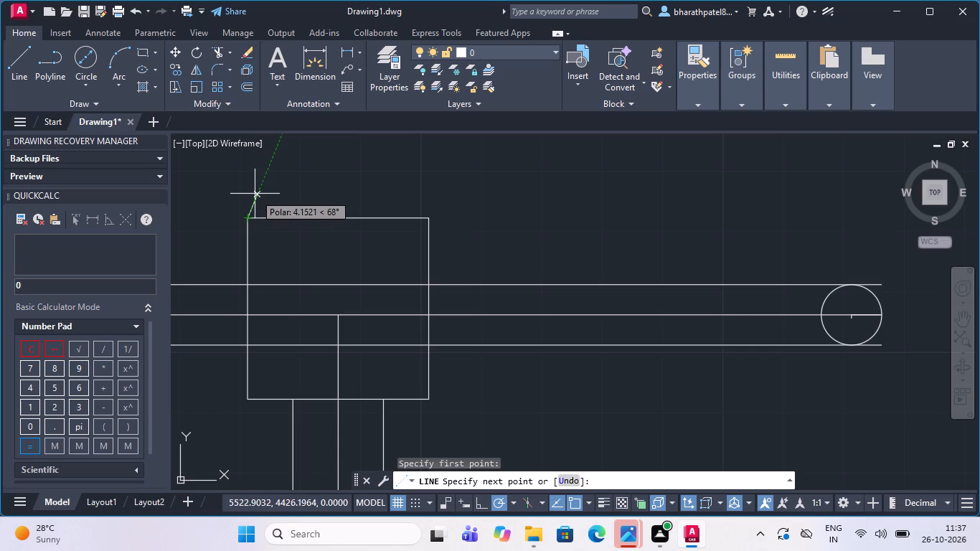
{"action": "left_click", "coordinate": [255, 193]}
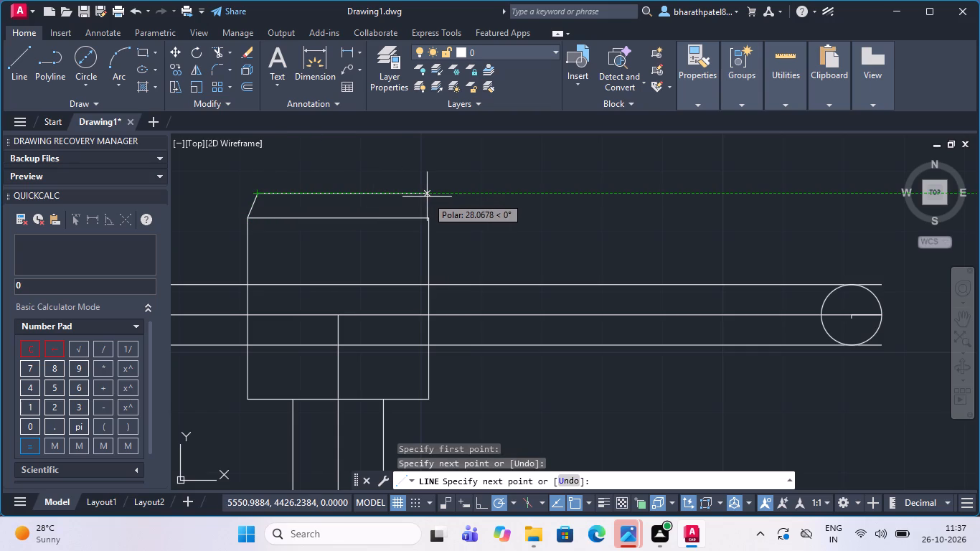
{"action": "key", "text": "Escape"}
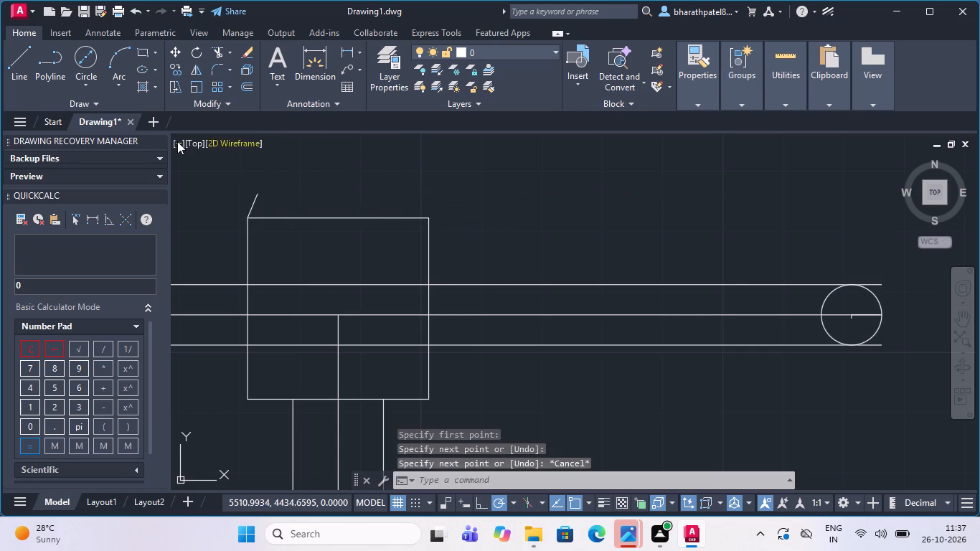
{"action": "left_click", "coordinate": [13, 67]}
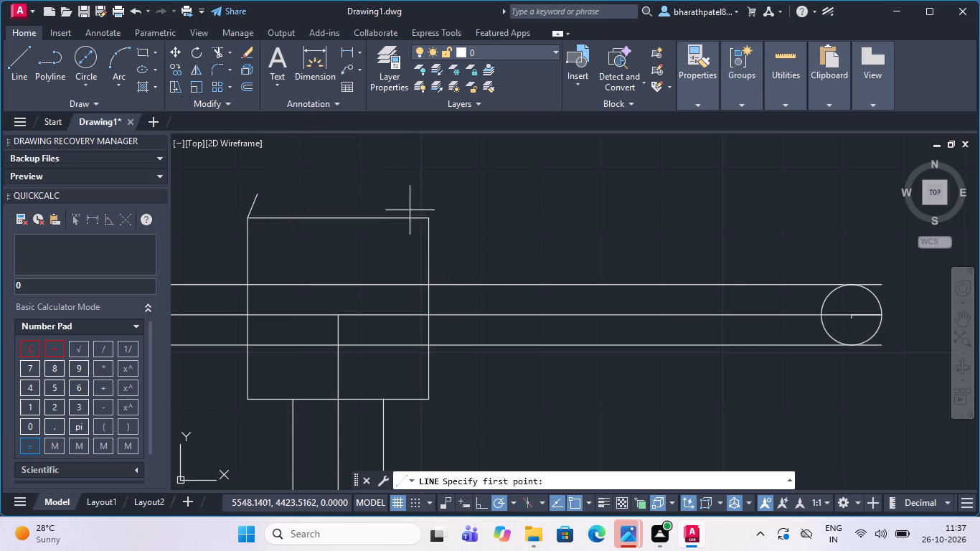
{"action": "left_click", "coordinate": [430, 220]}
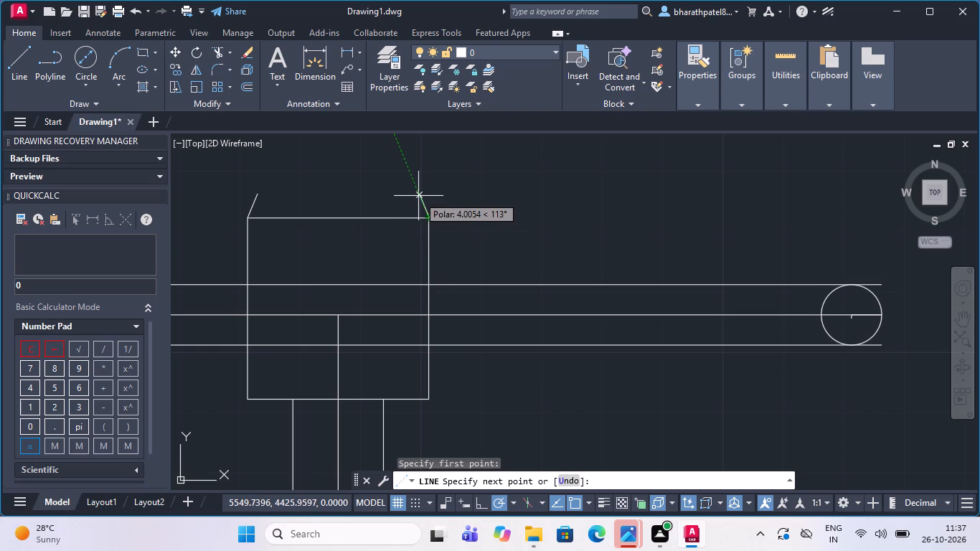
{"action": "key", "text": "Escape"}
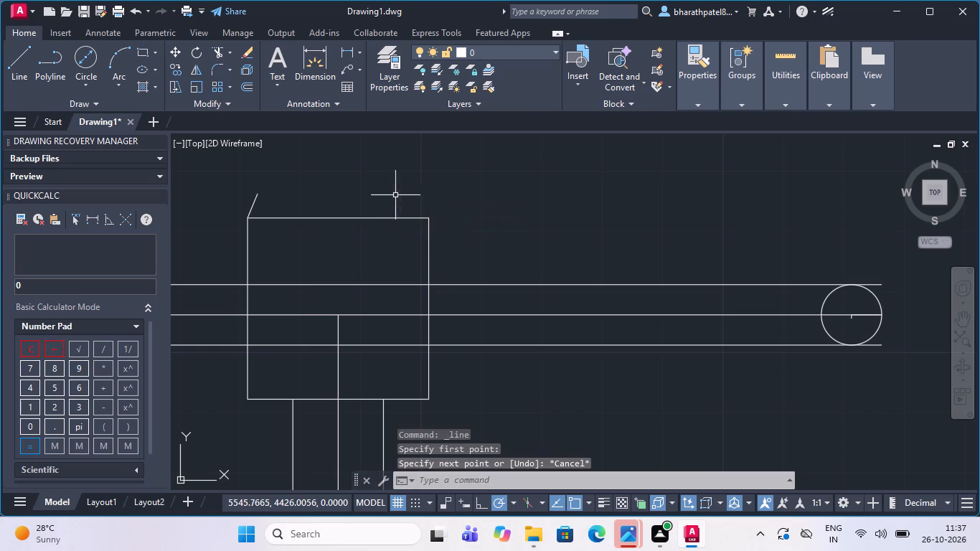
Erase the short slanted line at the square's upper-left corner.
{"action": "left_click", "coordinate": [250, 204]}
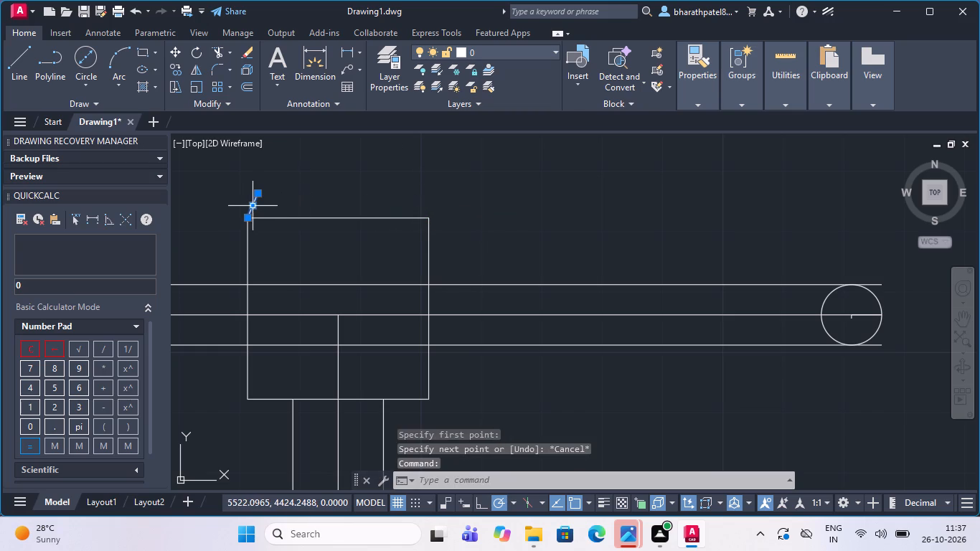
{"action": "key", "text": "BackSpace"}
{"action": "key", "text": "Delete"}
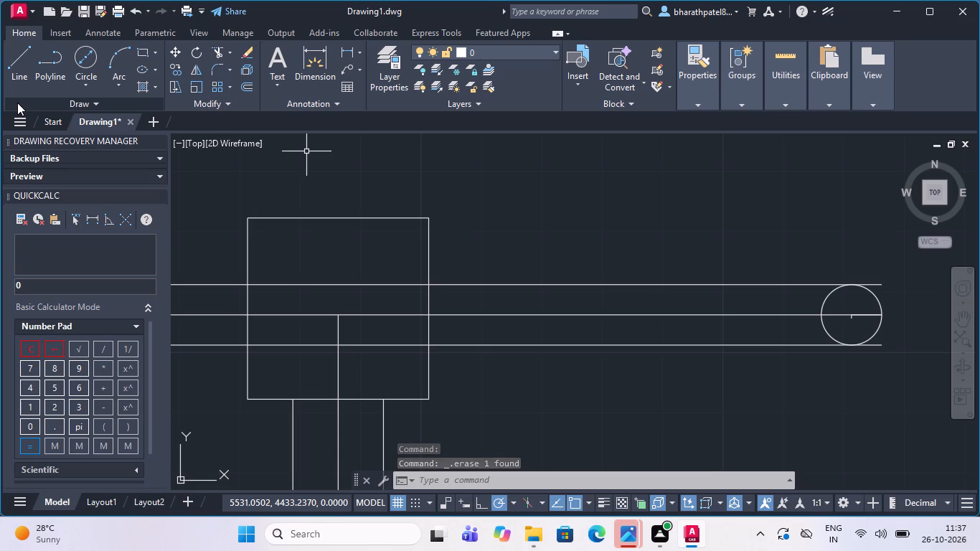
Draw a 10-unit line at 45° from the square's upper-left corner.
{"action": "left_click", "coordinate": [24, 58]}
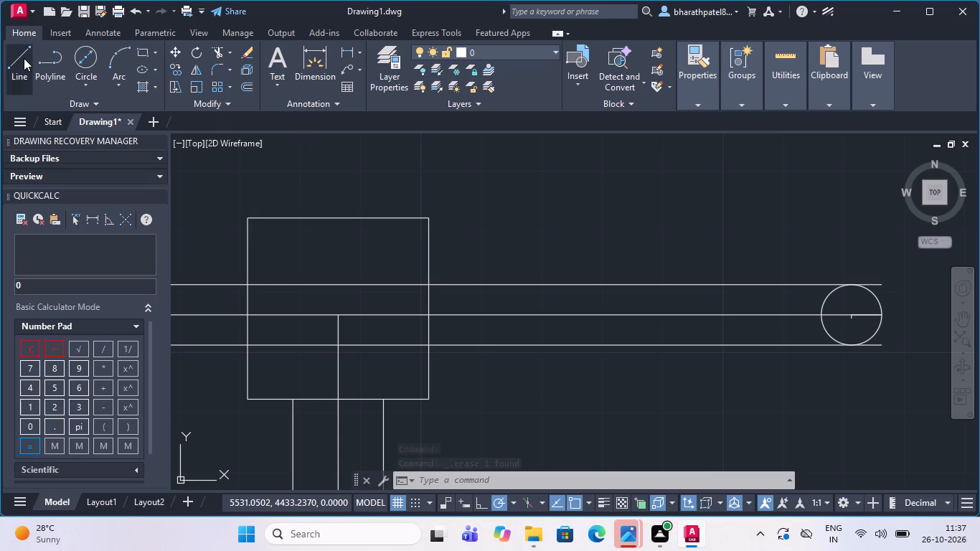
{"action": "left_click", "coordinate": [249, 215]}
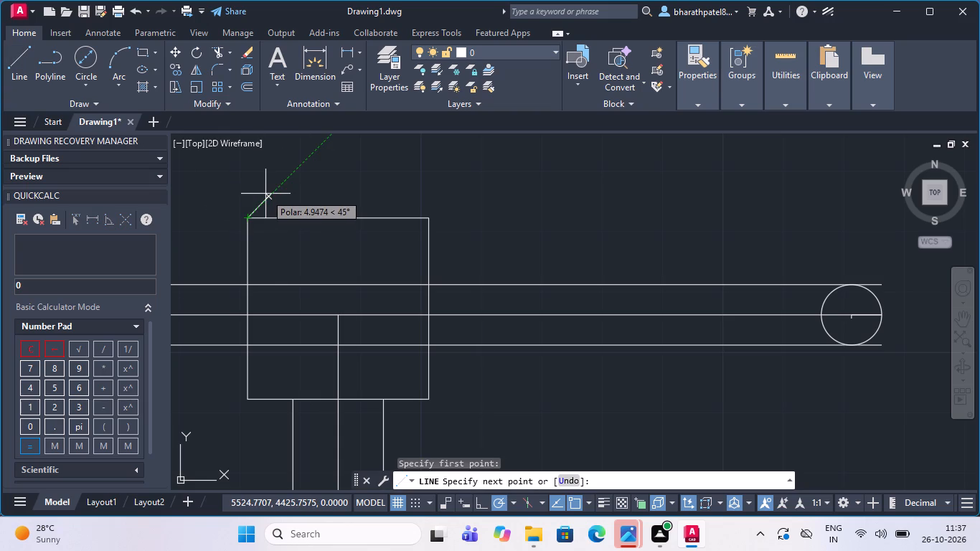
{"action": "type", "text": "10"}
{"action": "key", "text": "Return"}
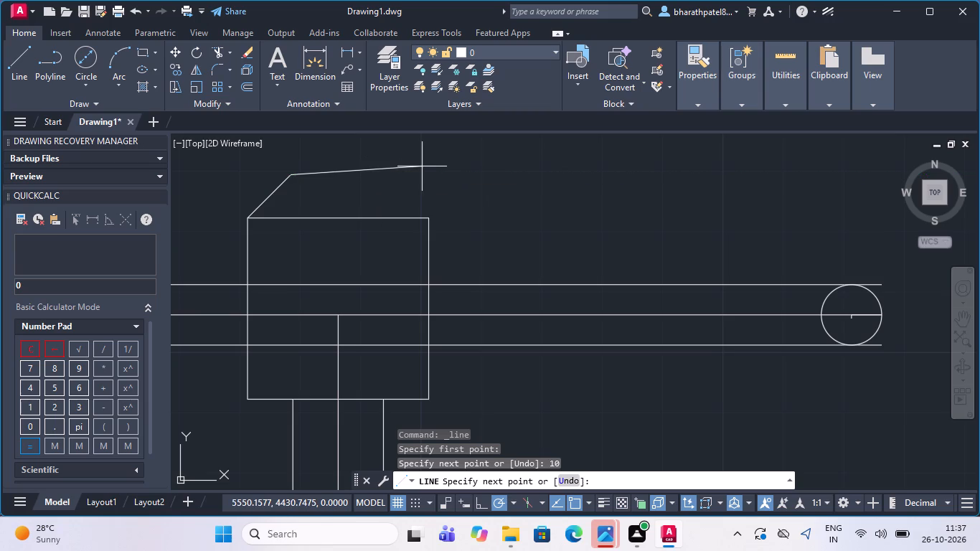
{"action": "key", "text": "Escape"}
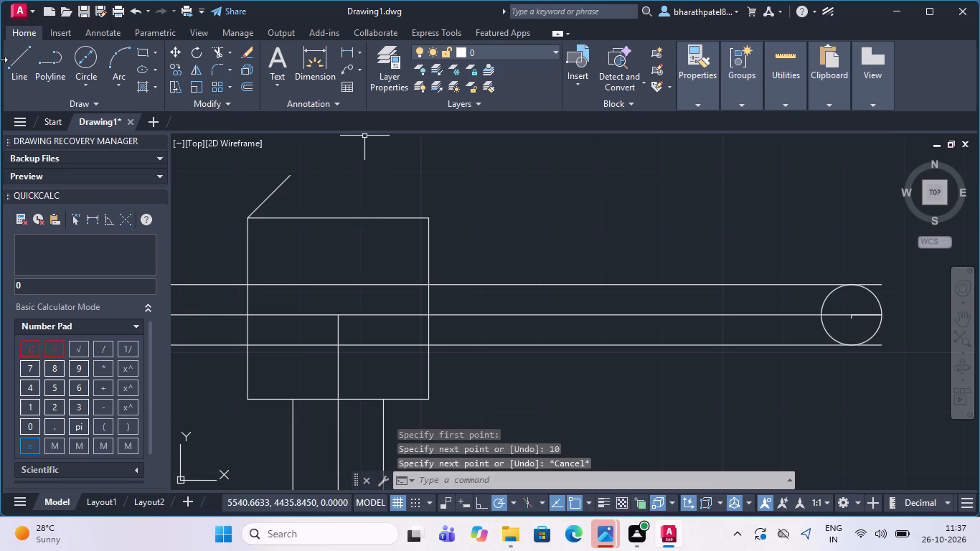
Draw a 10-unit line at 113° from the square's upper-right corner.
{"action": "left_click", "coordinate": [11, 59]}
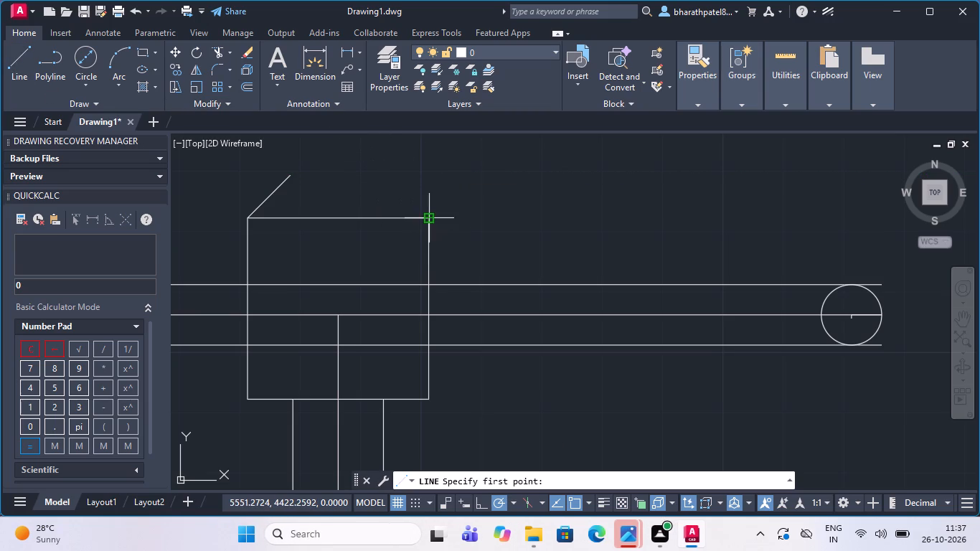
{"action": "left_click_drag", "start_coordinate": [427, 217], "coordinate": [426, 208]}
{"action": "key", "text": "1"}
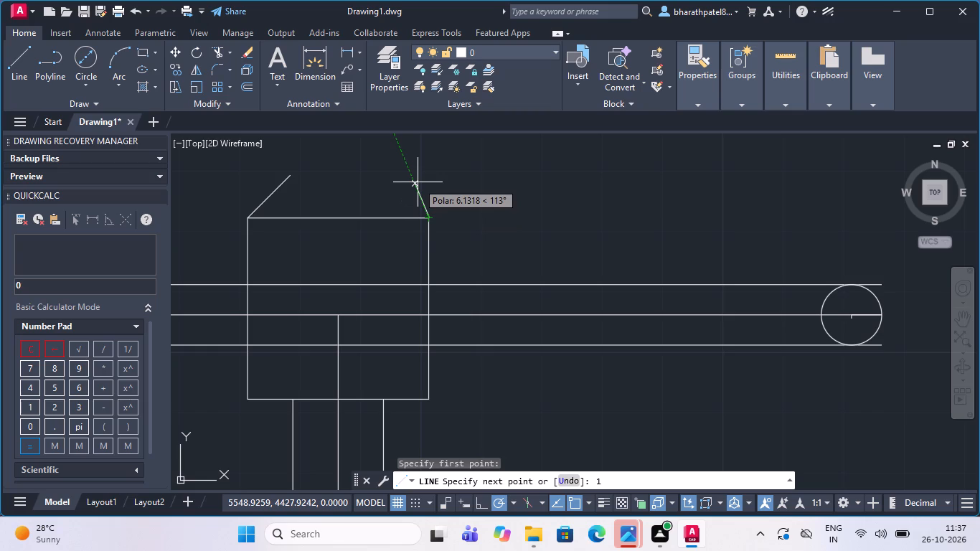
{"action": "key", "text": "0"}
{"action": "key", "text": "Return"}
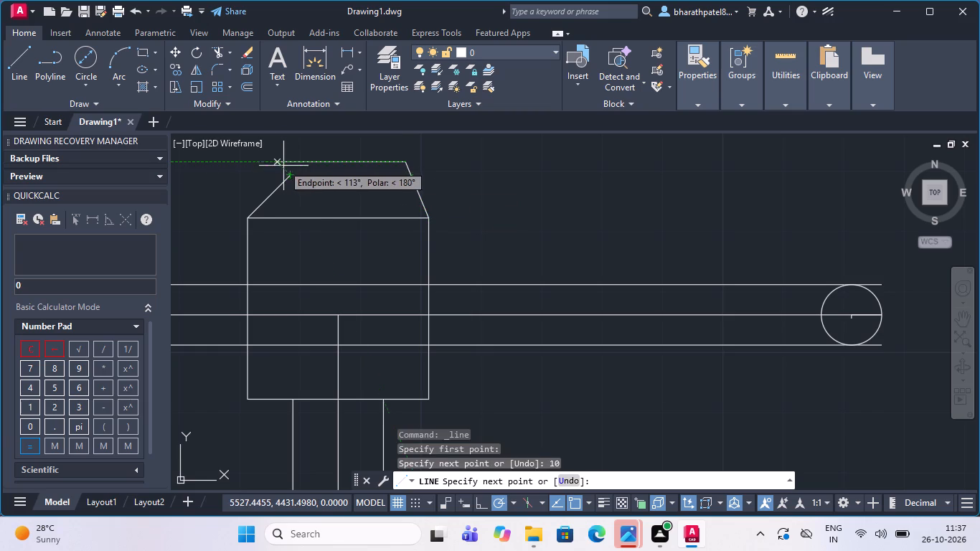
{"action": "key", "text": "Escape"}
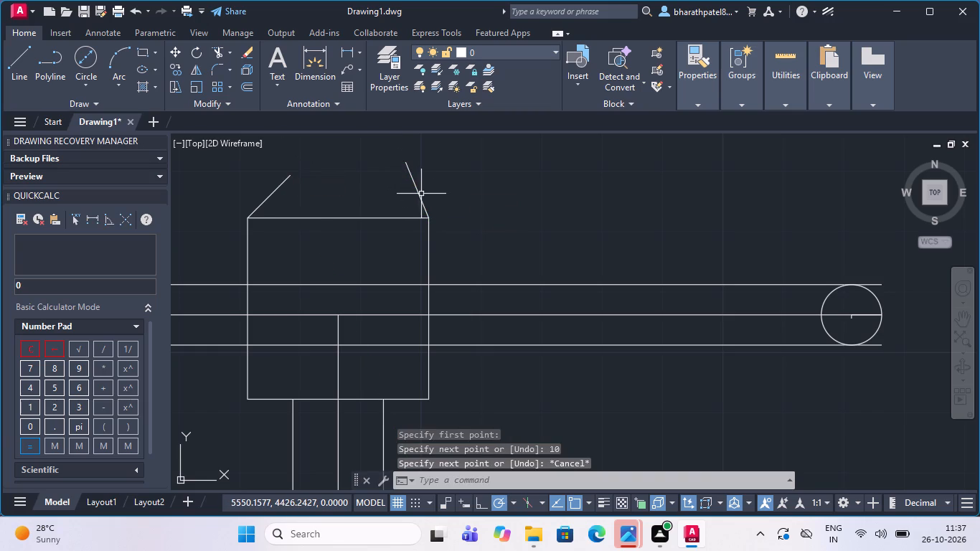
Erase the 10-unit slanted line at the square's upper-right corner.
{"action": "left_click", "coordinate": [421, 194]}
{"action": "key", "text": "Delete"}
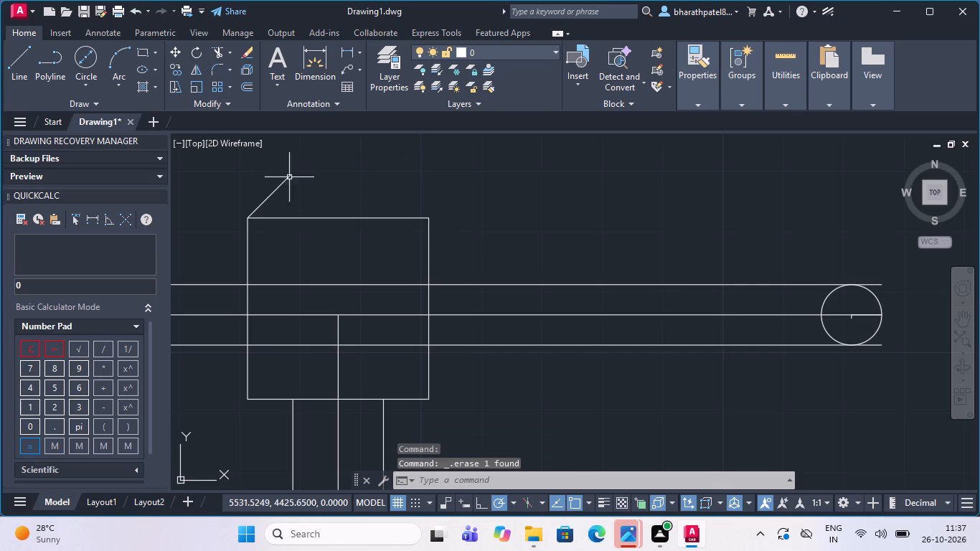
Draw a 5-unit line at 113° from the square's upper-right corner, continuing about 28 units horizontally left past the 45° line.
{"action": "left_click", "coordinate": [14, 66]}
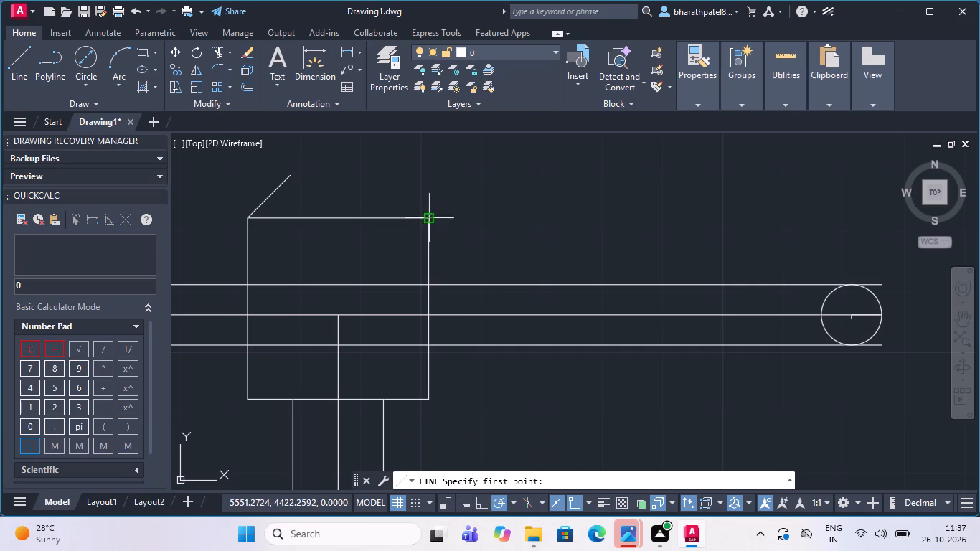
{"action": "left_click", "coordinate": [425, 220]}
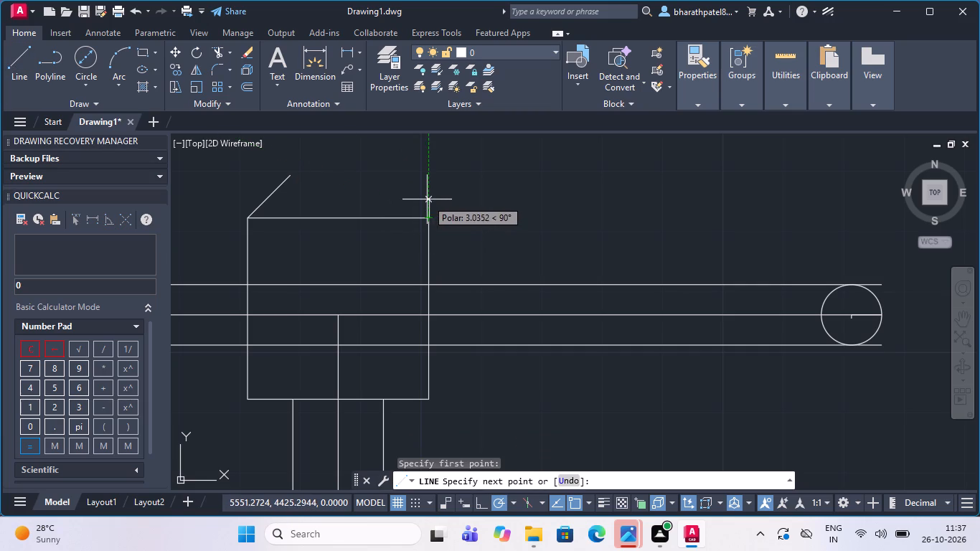
{"action": "key", "text": "5"}
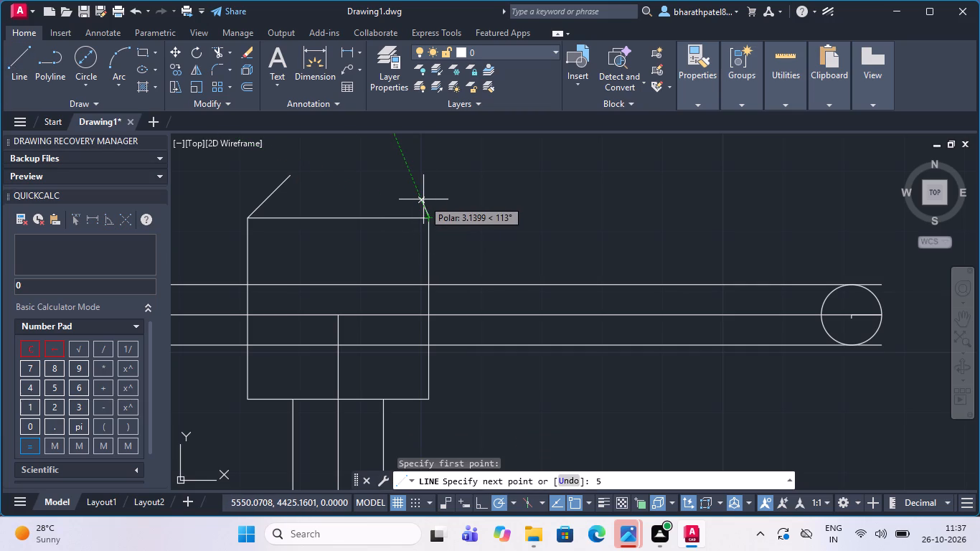
{"action": "key", "text": "Return"}
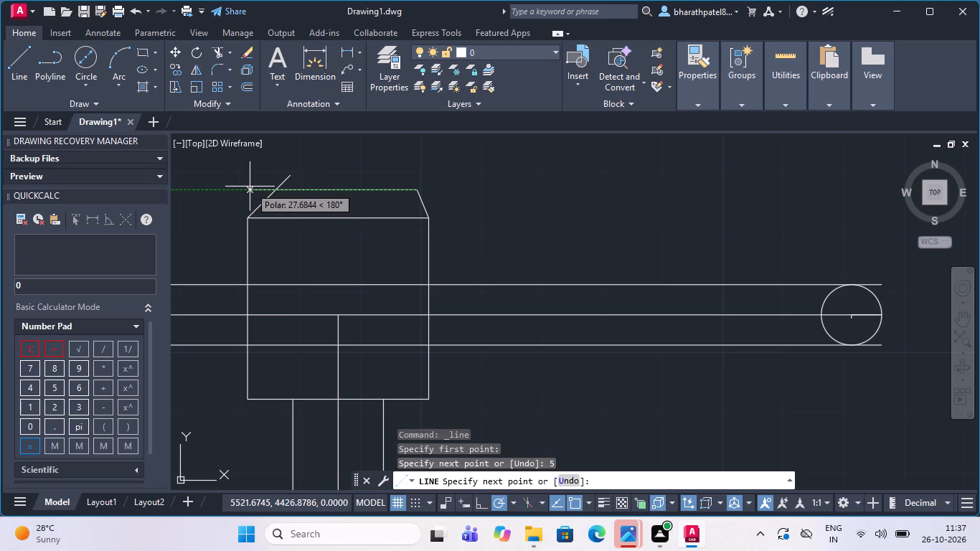
{"action": "left_click", "coordinate": [250, 187]}
{"action": "key", "text": "Escape"}
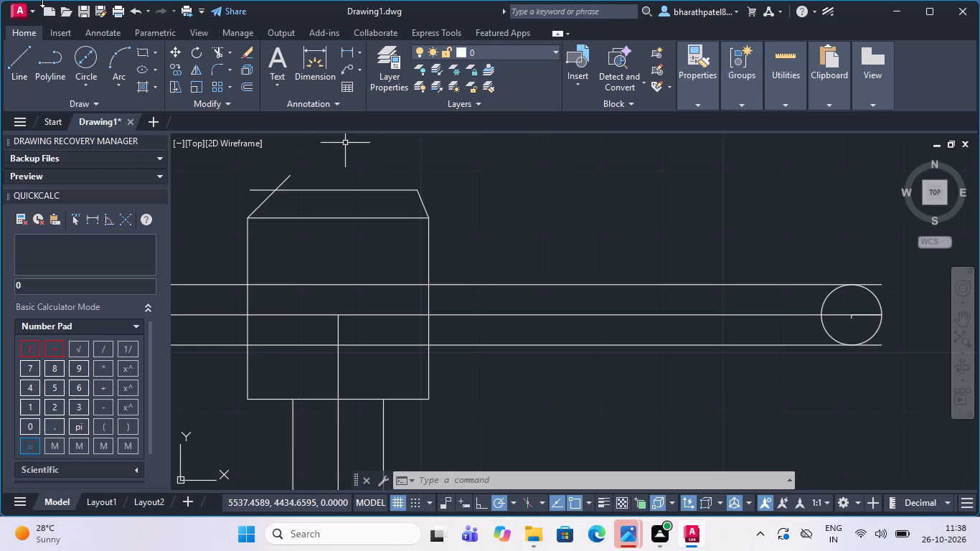
Trim the overhanging ends where the 45° line crosses the horizontal line above the square.
{"action": "left_click", "coordinate": [223, 52]}
{"action": "scroll", "coordinate": [271, 155], "scroll_direction": "up", "scroll_amount": 4}
{"action": "left_click_drag", "start_coordinate": [216, 403], "coordinate": [425, 335]}
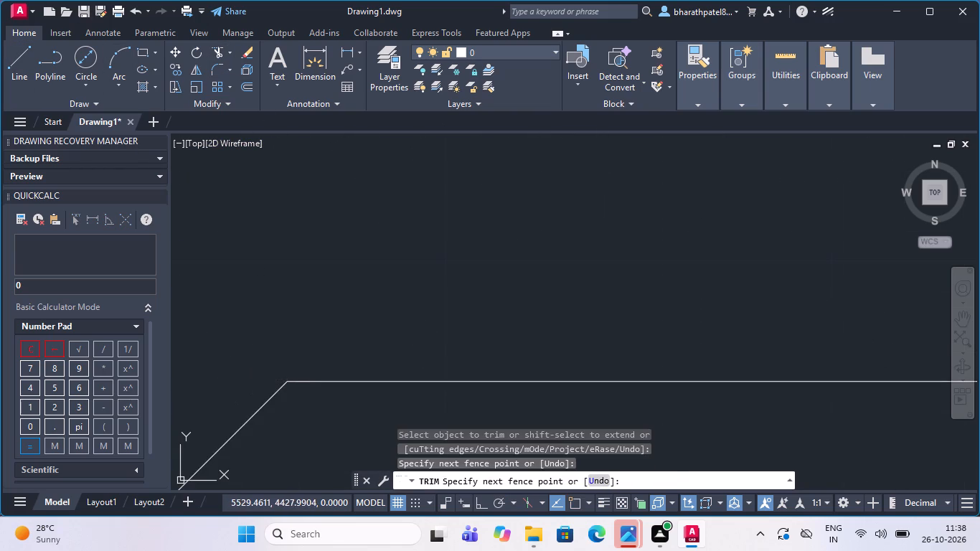
Draw a 5-unit line at 293° from the square's lower-left corner.
{"action": "scroll", "coordinate": [402, 311], "scroll_direction": "down", "scroll_amount": 3}
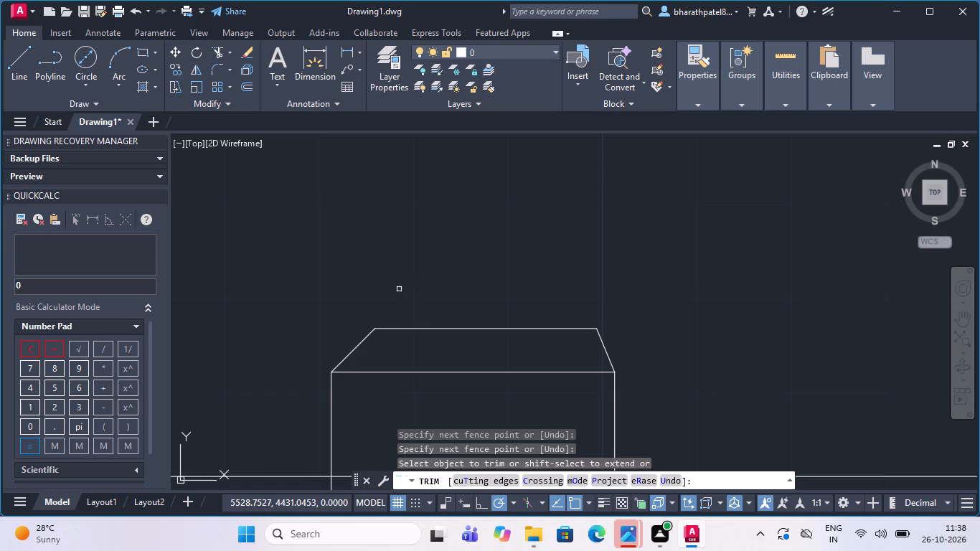
{"action": "scroll", "coordinate": [396, 289], "scroll_direction": "down", "scroll_amount": 3}
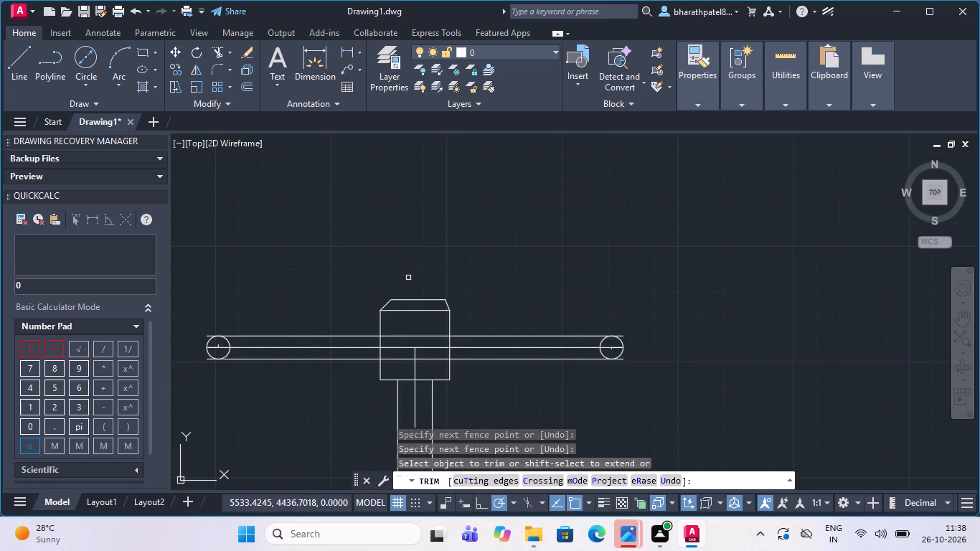
{"action": "scroll", "coordinate": [413, 278], "scroll_direction": "down", "scroll_amount": 1}
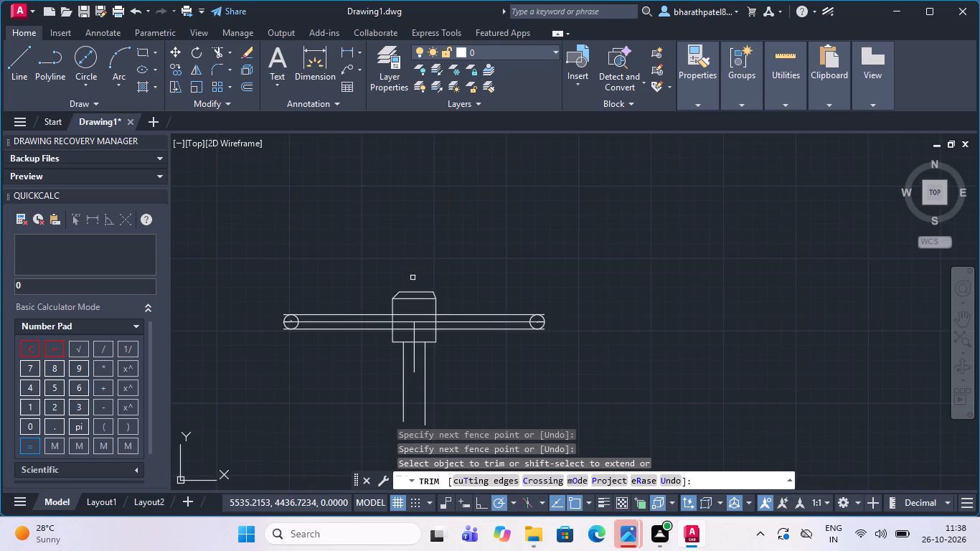
{"action": "scroll", "coordinate": [420, 248], "scroll_direction": "down", "scroll_amount": 1}
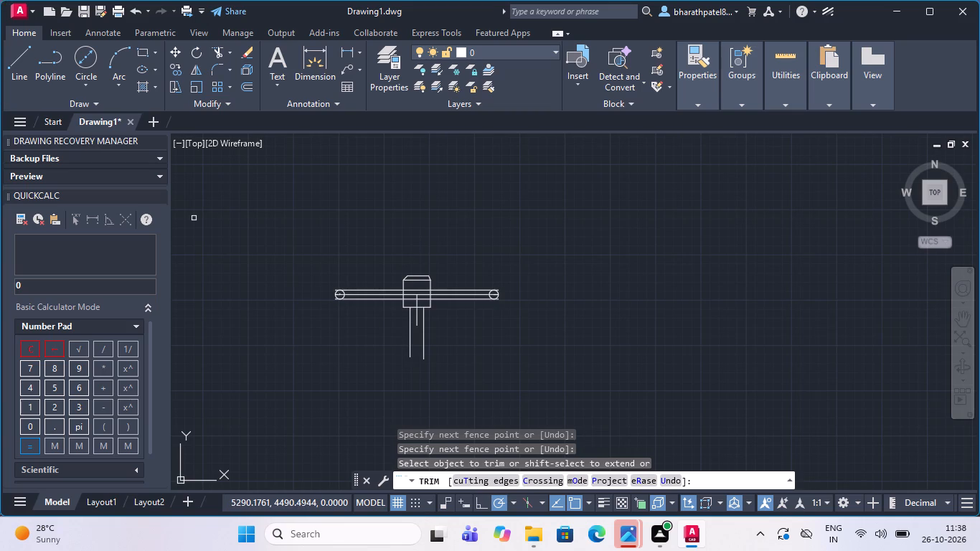
{"action": "left_click", "coordinate": [22, 66]}
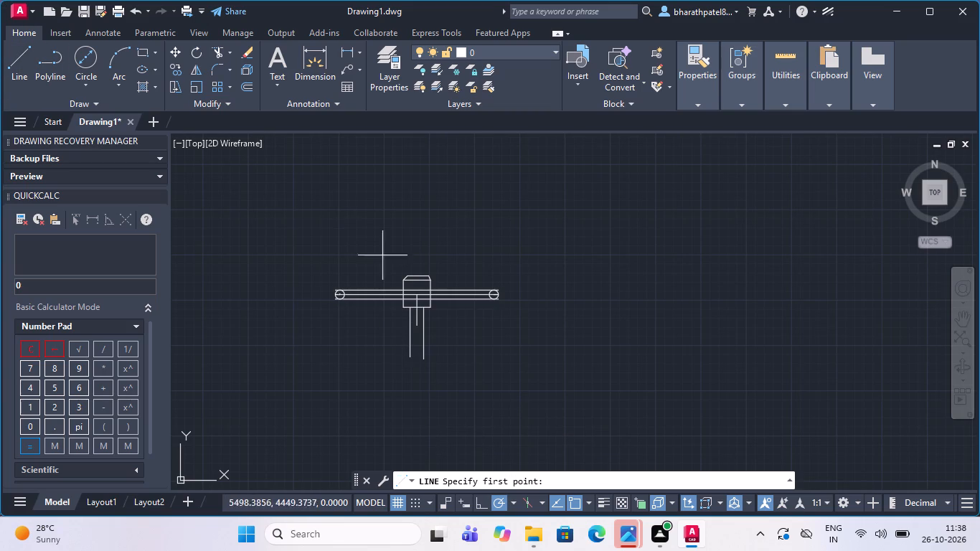
{"action": "scroll", "coordinate": [409, 303], "scroll_direction": "up", "scroll_amount": 4}
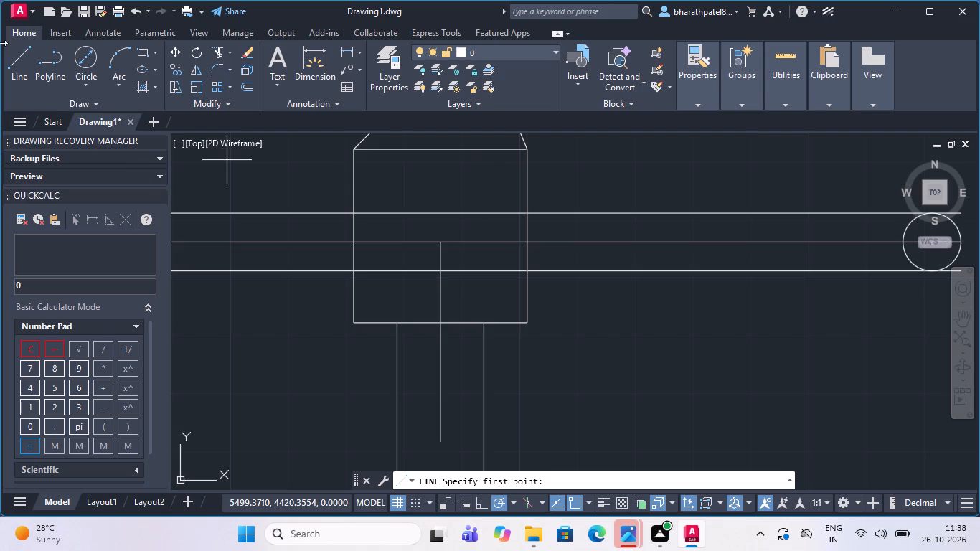
{"action": "left_click", "coordinate": [12, 62]}
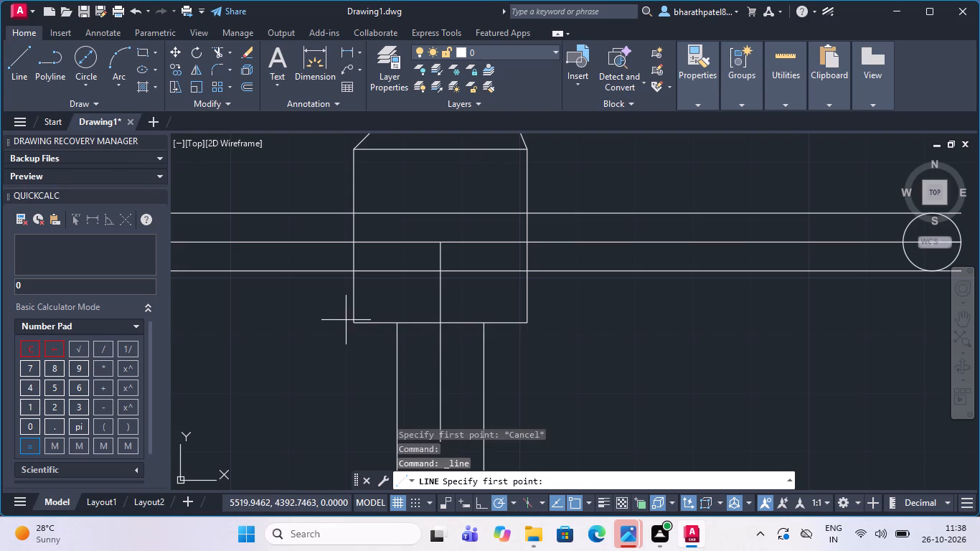
{"action": "left_click", "coordinate": [354, 323]}
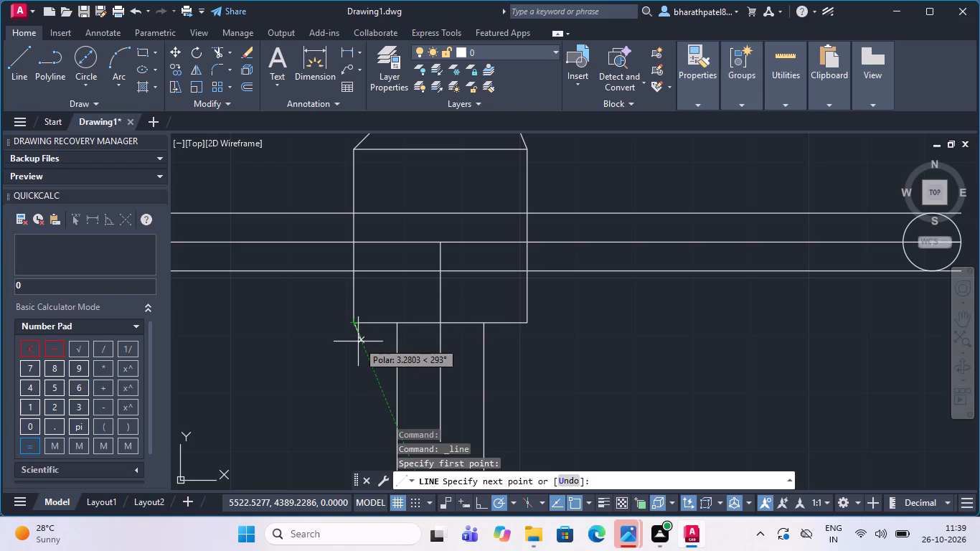
{"action": "key", "text": "5"}
{"action": "key", "text": "Return"}
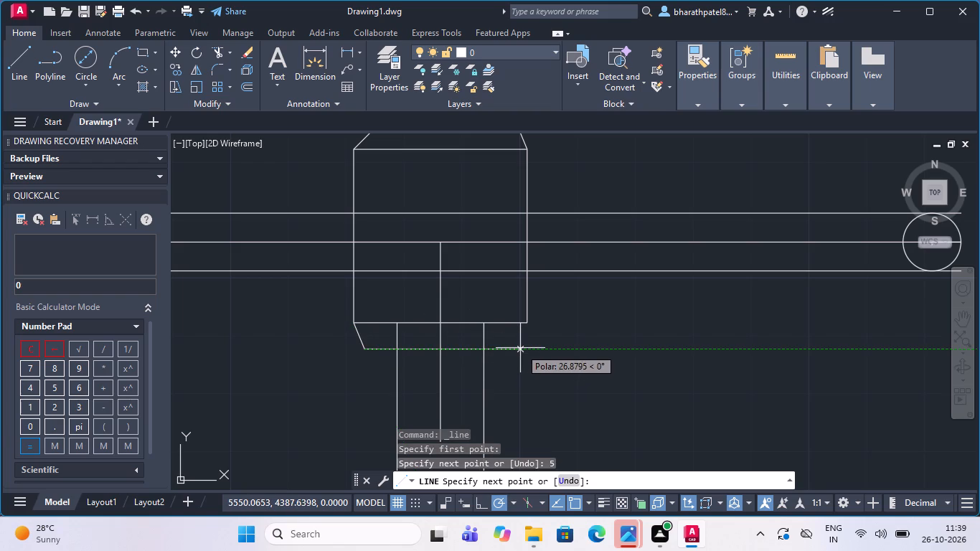
{"action": "key", "text": "Escape"}
Draw a 5-unit line at 248° from the square's lower-right corner, continuing about 30 units horizontally left past the lower-left slanted line.
{"action": "left_click", "coordinate": [14, 62]}
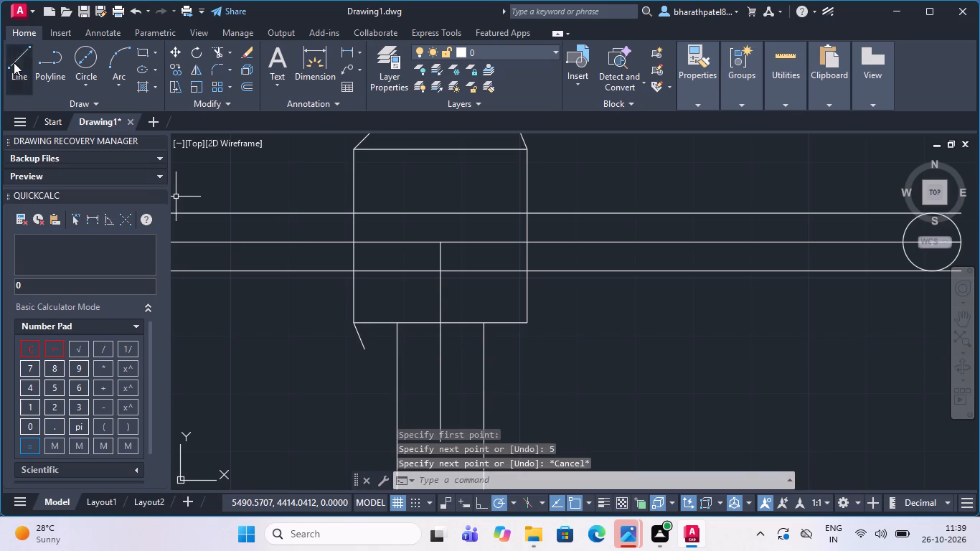
{"action": "left_click_drag", "start_coordinate": [532, 325], "coordinate": [527, 335]}
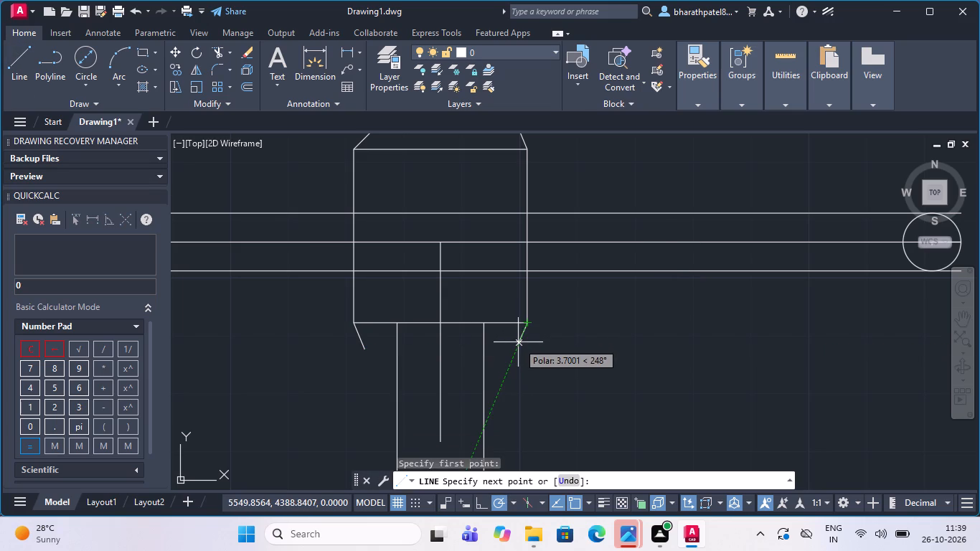
{"action": "key", "text": "5"}
{"action": "key", "text": "Return"}
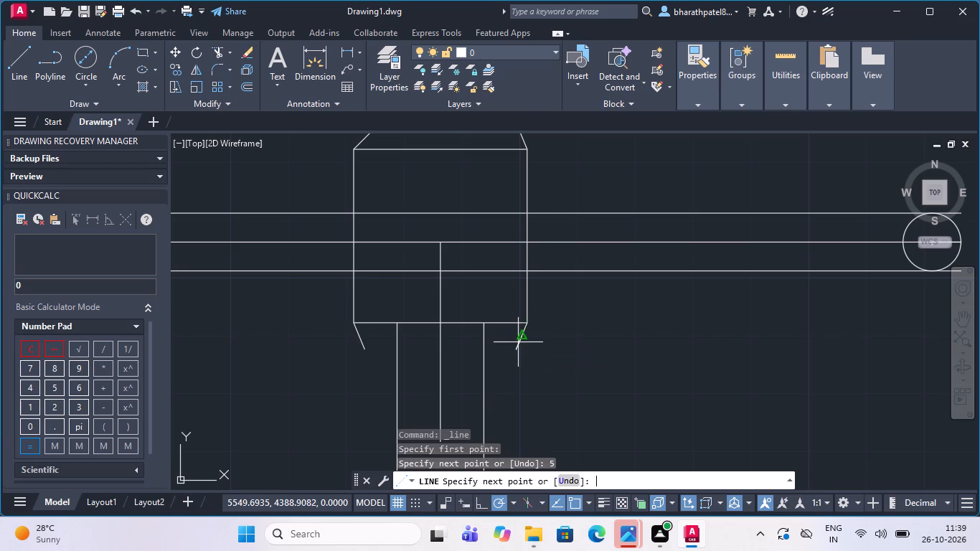
{"action": "left_click", "coordinate": [345, 351]}
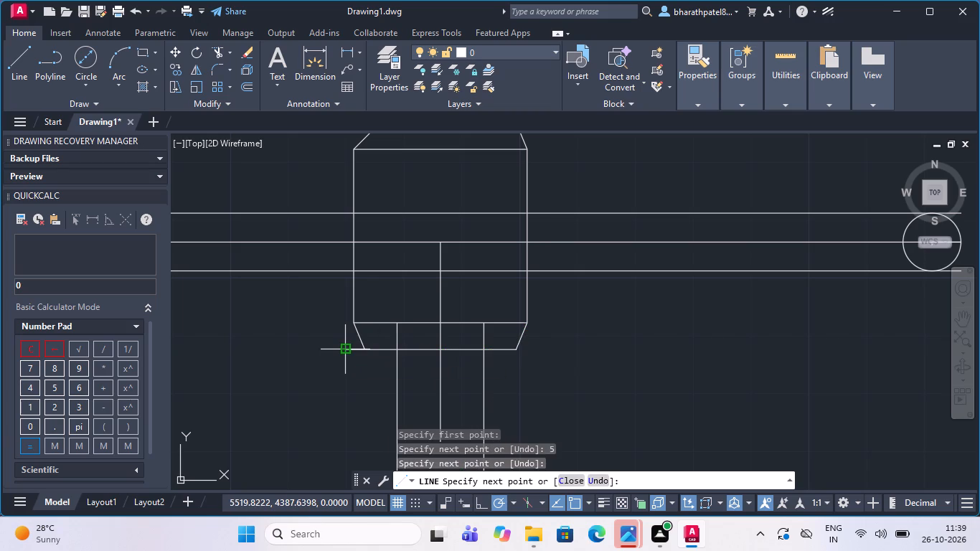
{"action": "key", "text": "Escape"}
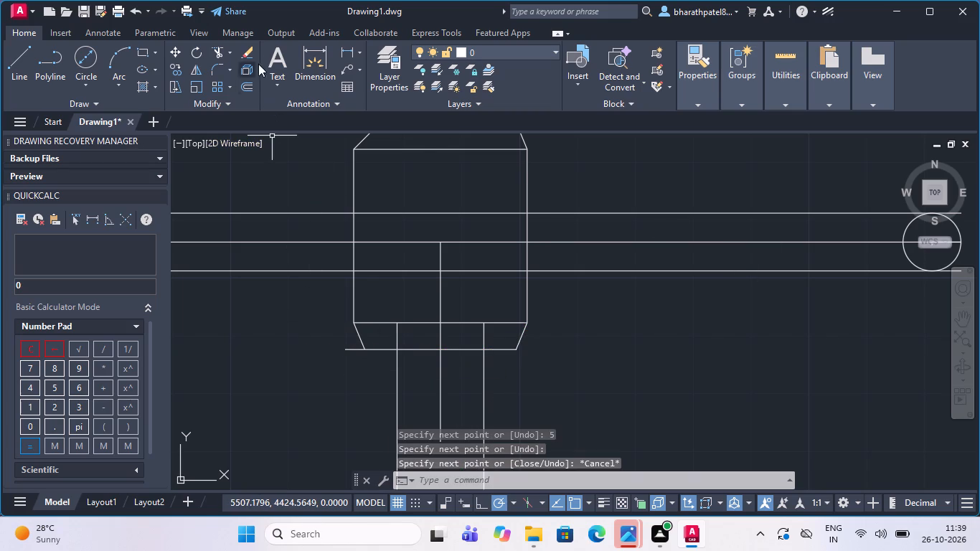
Trim the lower cap line's overhang past the left slanted line and the three vertical line portions inside the lower cap.
{"action": "left_click", "coordinate": [212, 52]}
{"action": "left_click", "coordinate": [349, 349]}
{"action": "scroll", "coordinate": [349, 349], "scroll_direction": "down", "scroll_amount": 2}
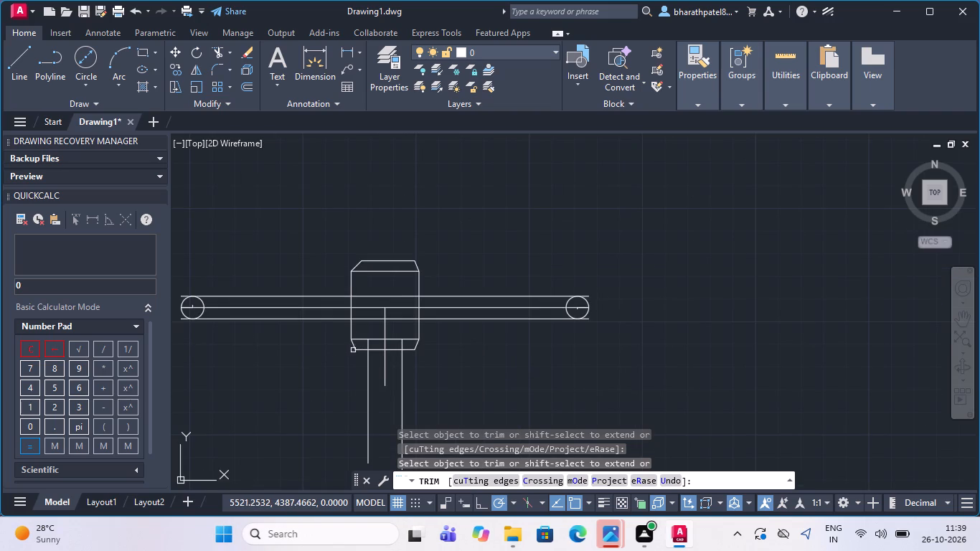
{"action": "scroll", "coordinate": [387, 352], "scroll_direction": "up", "scroll_amount": 4}
{"action": "left_click_drag", "start_coordinate": [232, 301], "coordinate": [457, 324]}
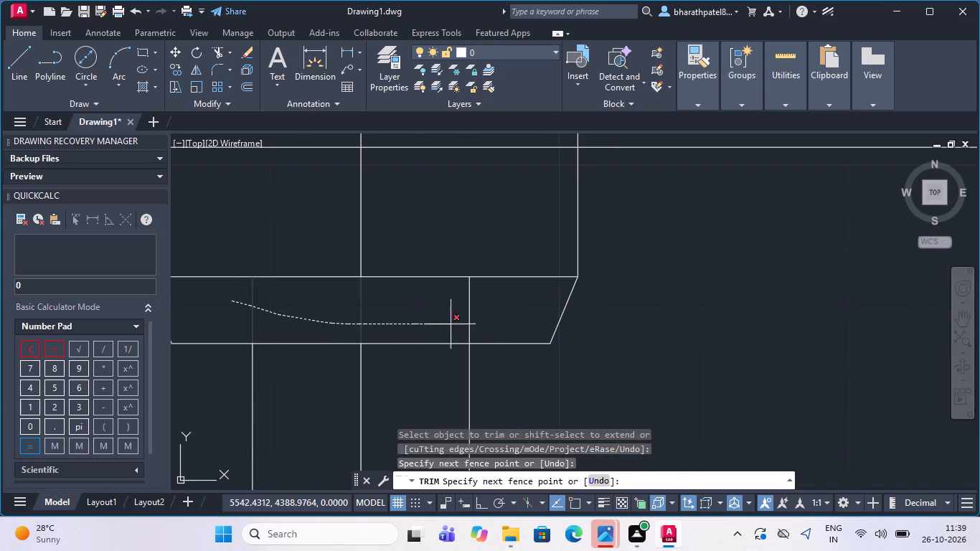
{"action": "left_click_drag", "start_coordinate": [457, 324], "coordinate": [491, 321]}
{"action": "scroll", "coordinate": [485, 321], "scroll_direction": "down", "scroll_amount": 4}
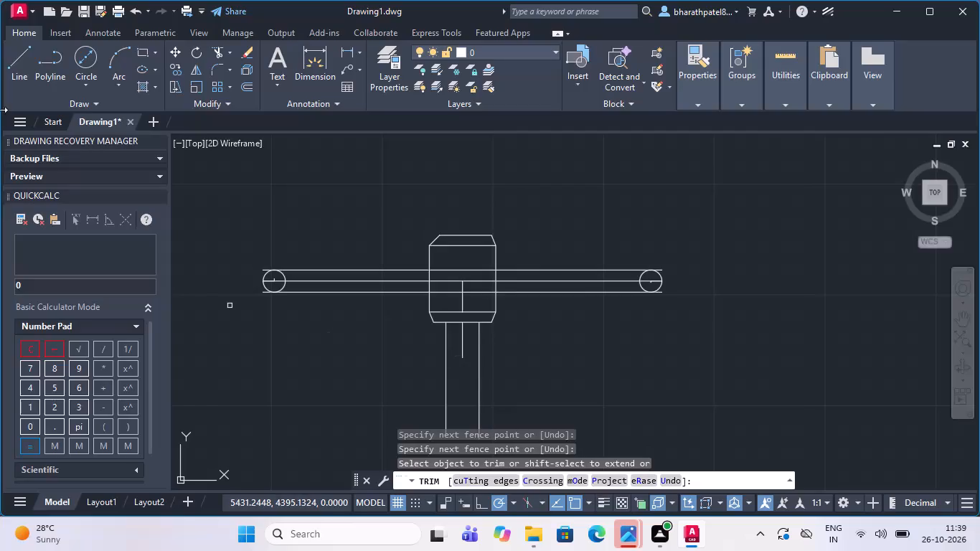
Draw a horizontal line about 30 units long across the vertical lines, through the midpoint of the centre line's portion below the cap.
{"action": "left_click", "coordinate": [14, 62]}
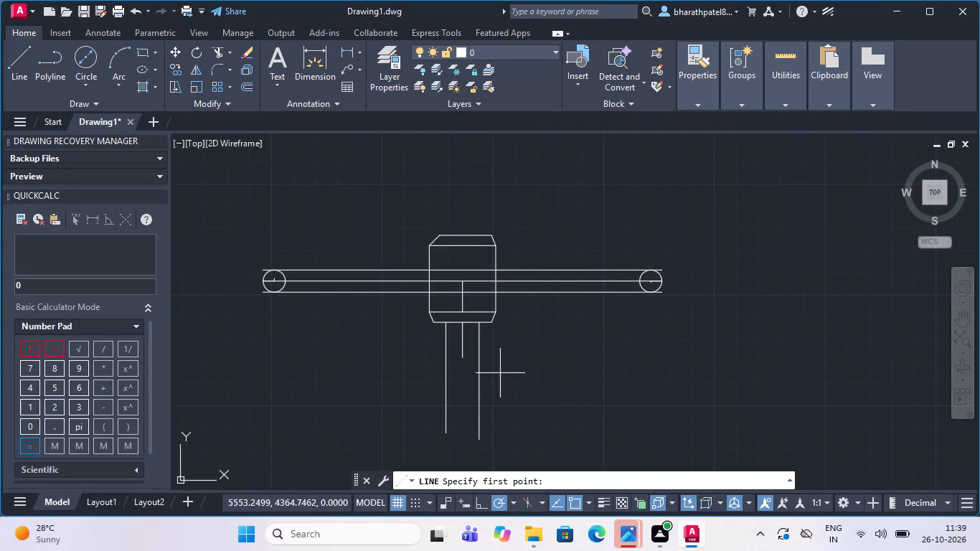
{"action": "scroll", "coordinate": [500, 373], "scroll_direction": "up", "scroll_amount": 1}
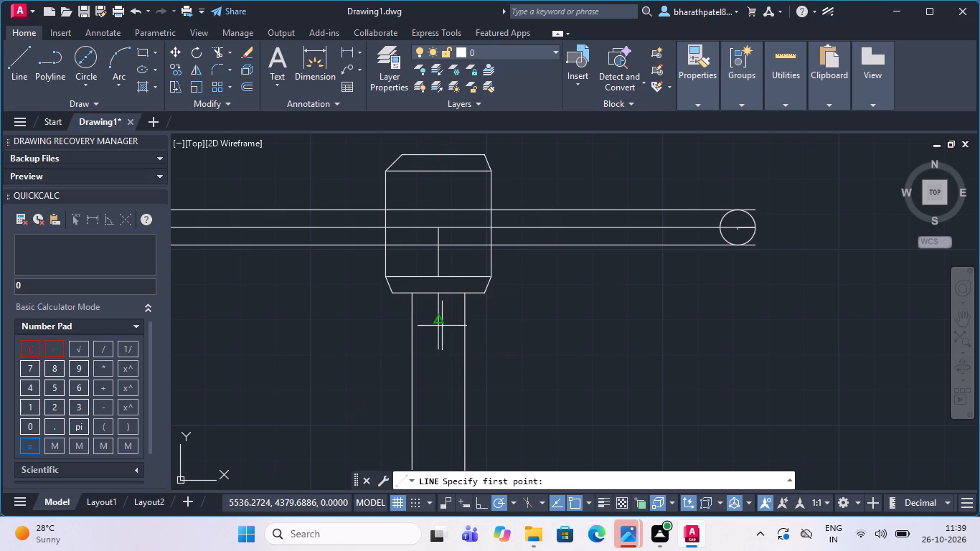
{"action": "scroll", "coordinate": [443, 322], "scroll_direction": "up", "scroll_amount": 1}
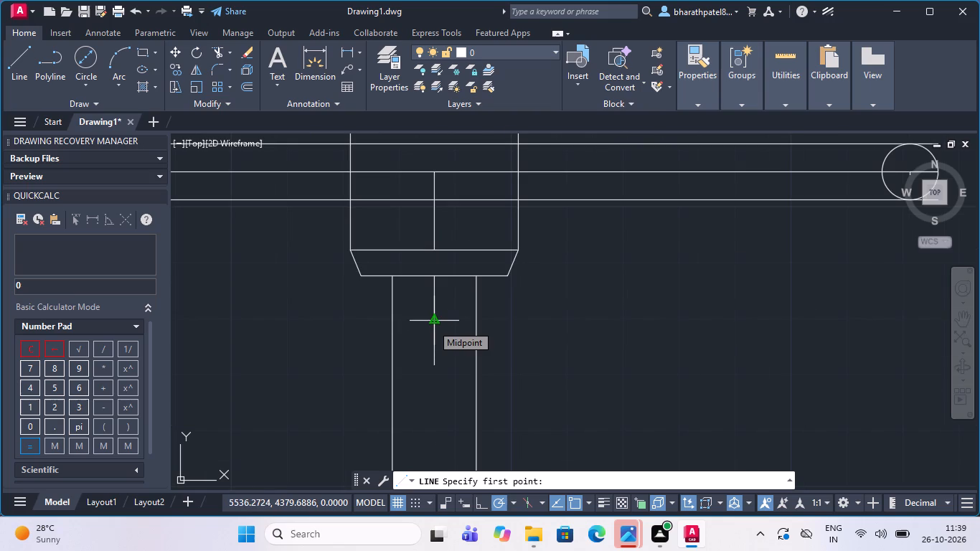
{"action": "left_click", "coordinate": [433, 321]}
{"action": "left_click", "coordinate": [514, 323]}
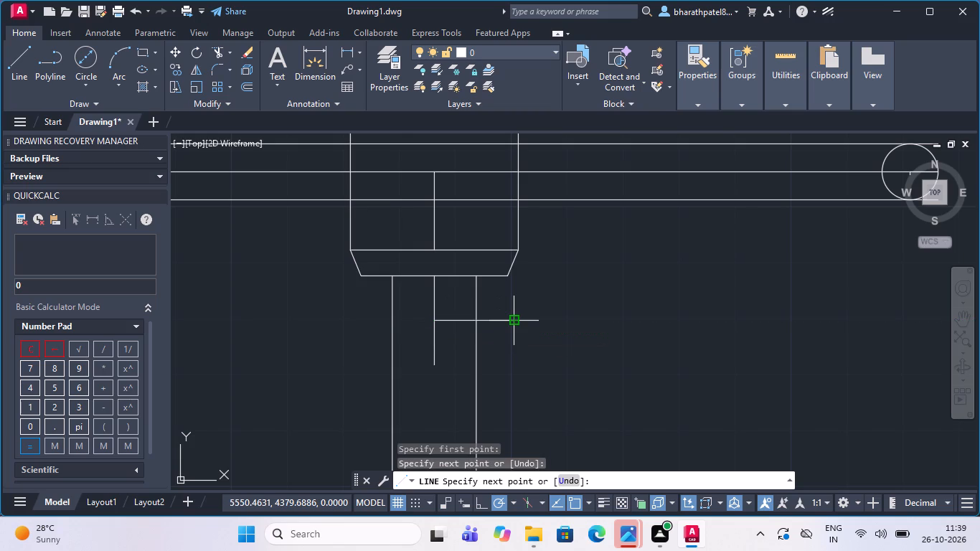
{"action": "left_click", "coordinate": [345, 316]}
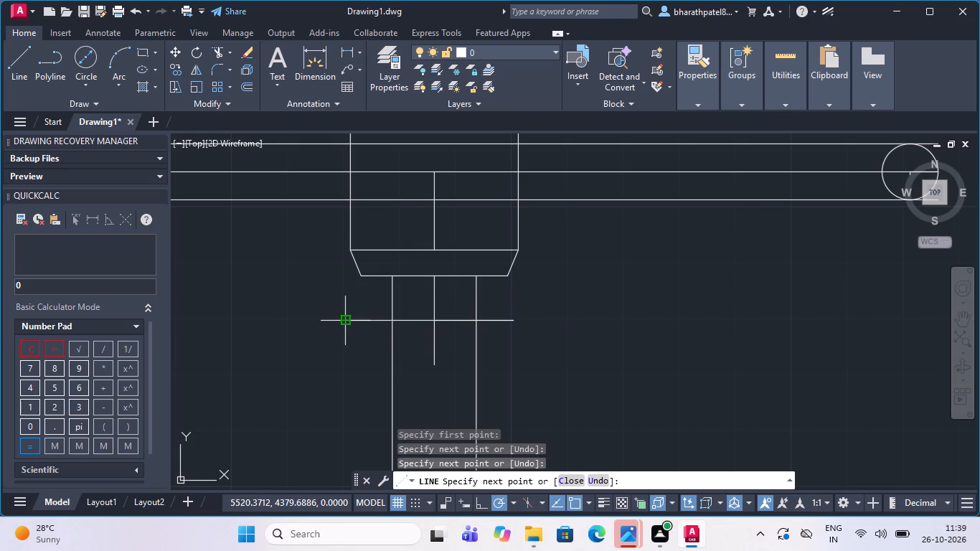
{"action": "key", "text": "Escape"}
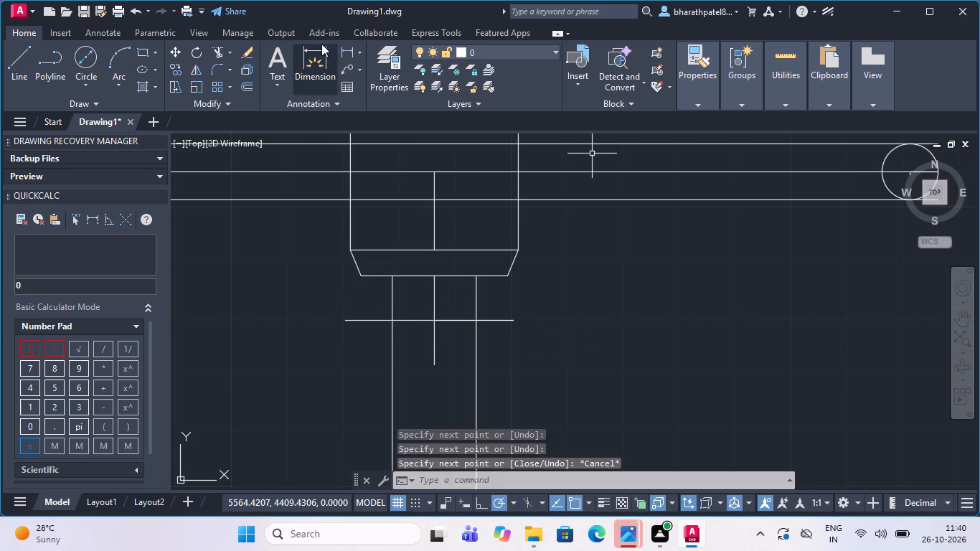
Trim both ends of the horizontal line that extend beyond the two outer vertical lines below the cap.
{"action": "left_click_drag", "start_coordinate": [217, 50], "coordinate": [217, 61]}
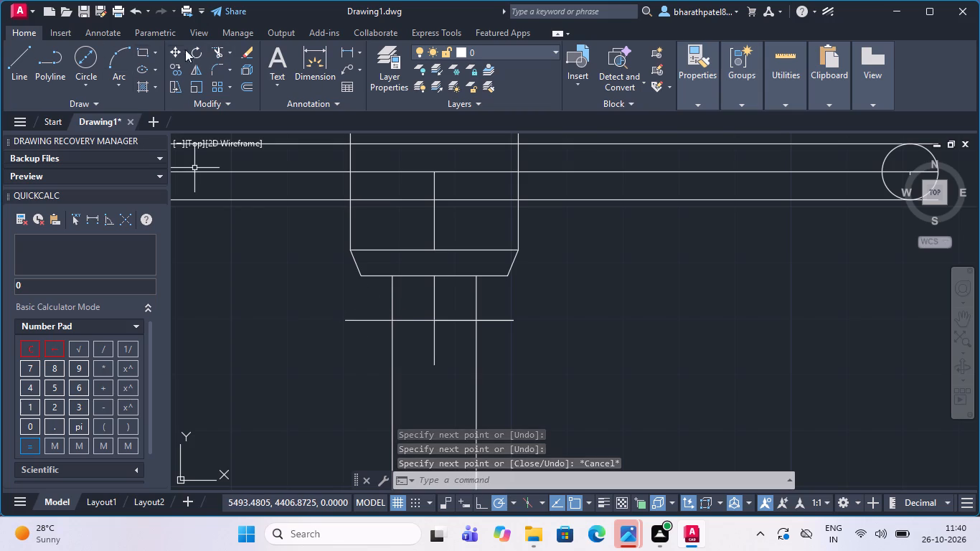
{"action": "left_click", "coordinate": [220, 55]}
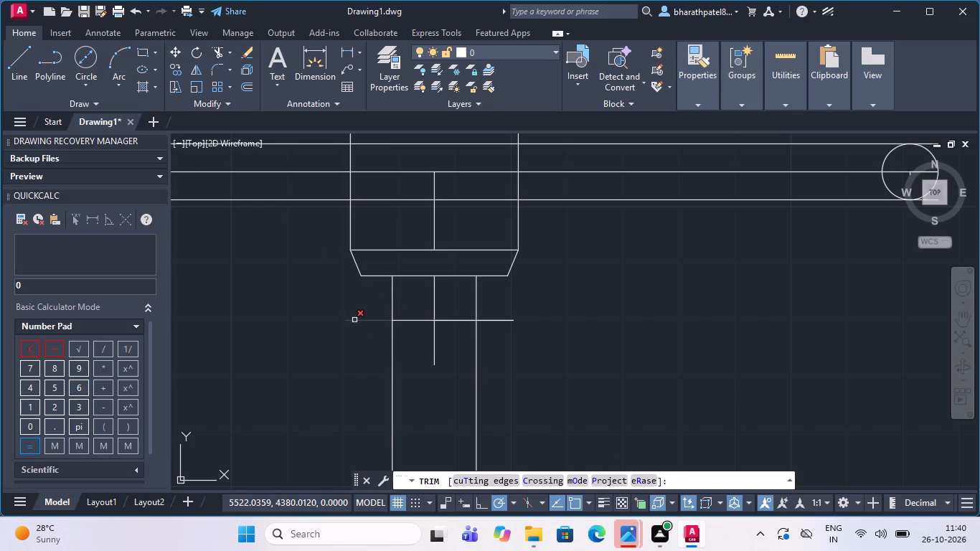
{"action": "left_click", "coordinate": [354, 320]}
{"action": "left_click", "coordinate": [492, 320]}
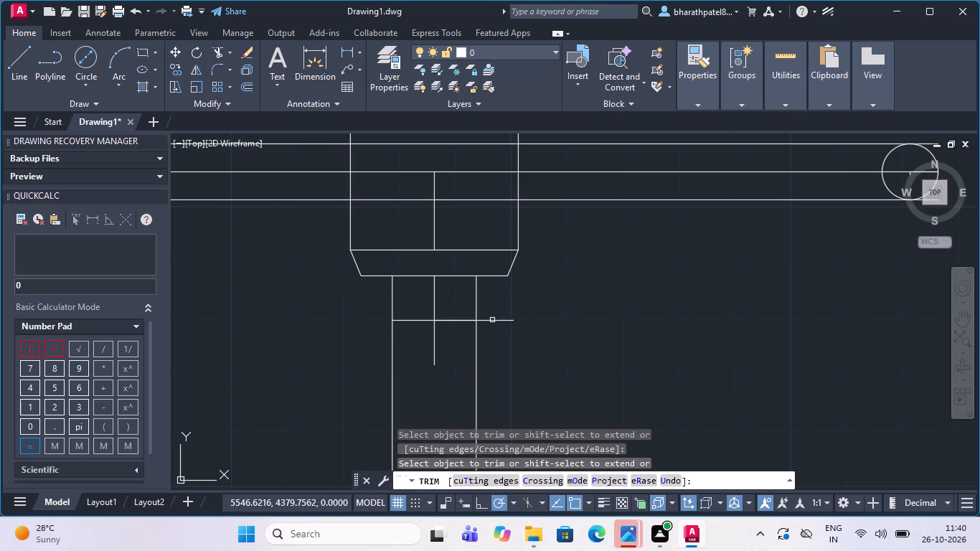
{"action": "left_click", "coordinate": [492, 321]}
{"action": "left_click", "coordinate": [510, 321]}
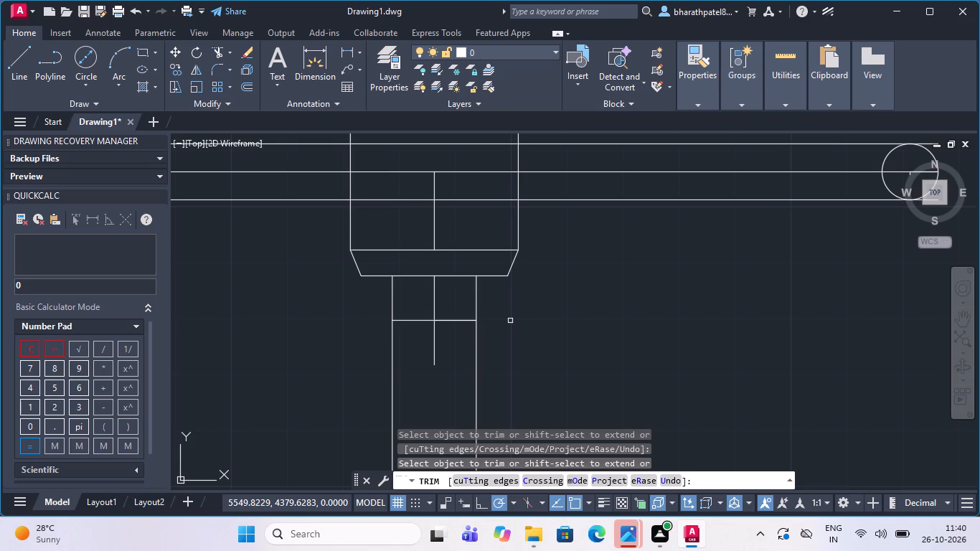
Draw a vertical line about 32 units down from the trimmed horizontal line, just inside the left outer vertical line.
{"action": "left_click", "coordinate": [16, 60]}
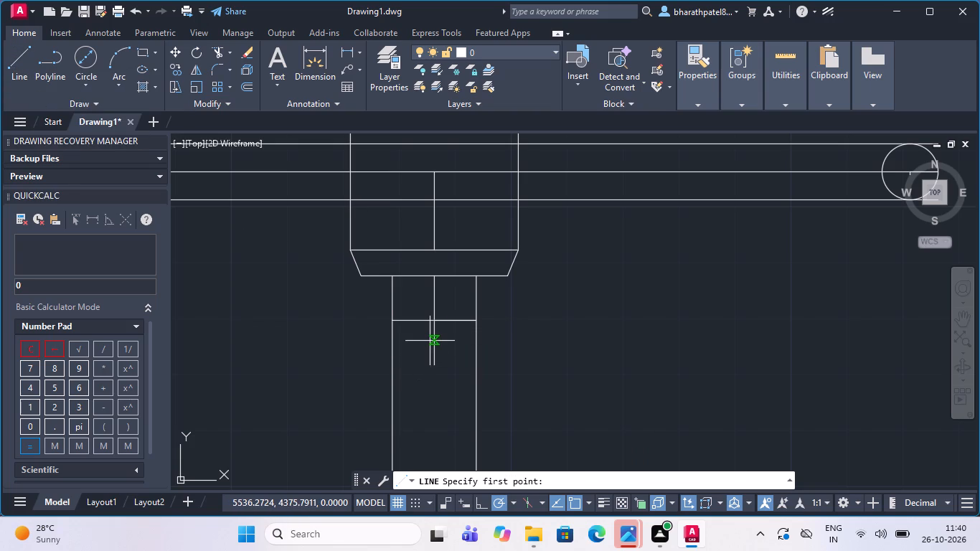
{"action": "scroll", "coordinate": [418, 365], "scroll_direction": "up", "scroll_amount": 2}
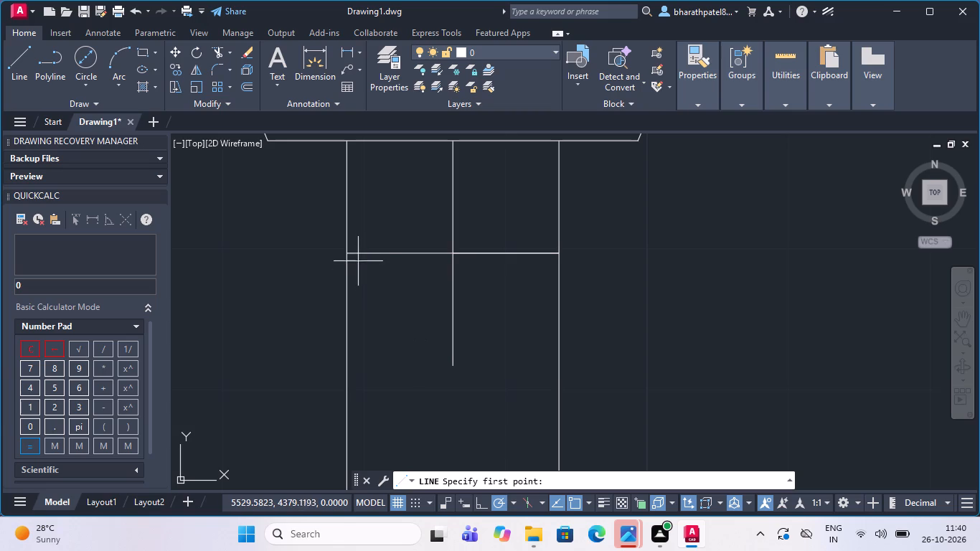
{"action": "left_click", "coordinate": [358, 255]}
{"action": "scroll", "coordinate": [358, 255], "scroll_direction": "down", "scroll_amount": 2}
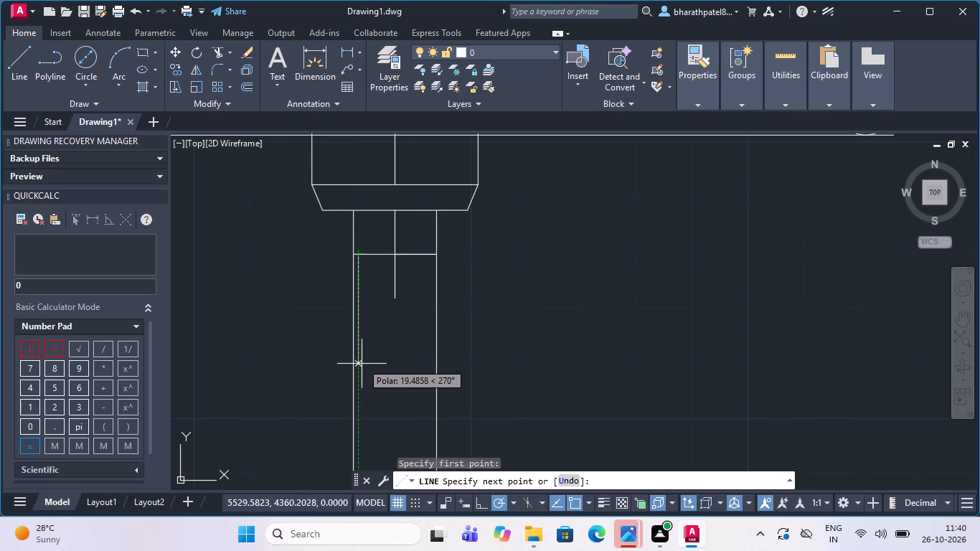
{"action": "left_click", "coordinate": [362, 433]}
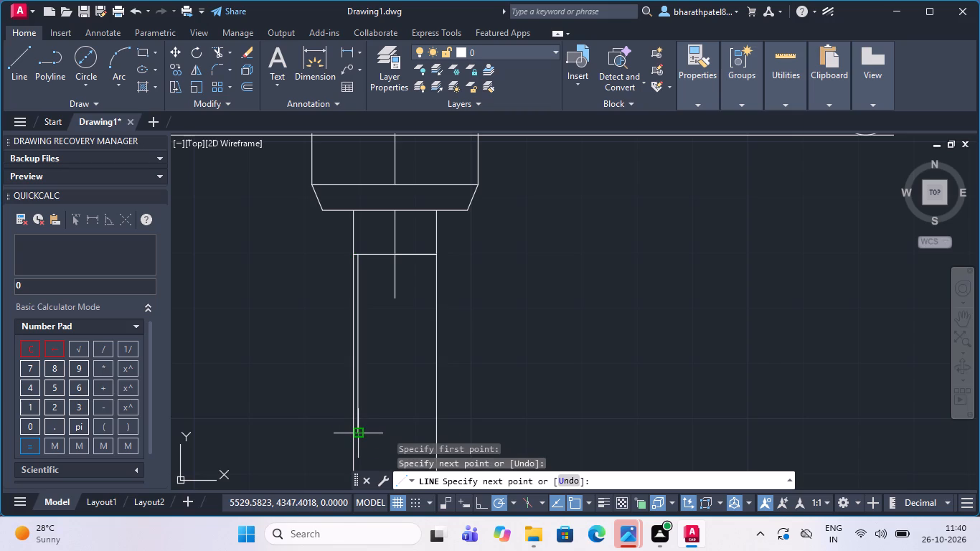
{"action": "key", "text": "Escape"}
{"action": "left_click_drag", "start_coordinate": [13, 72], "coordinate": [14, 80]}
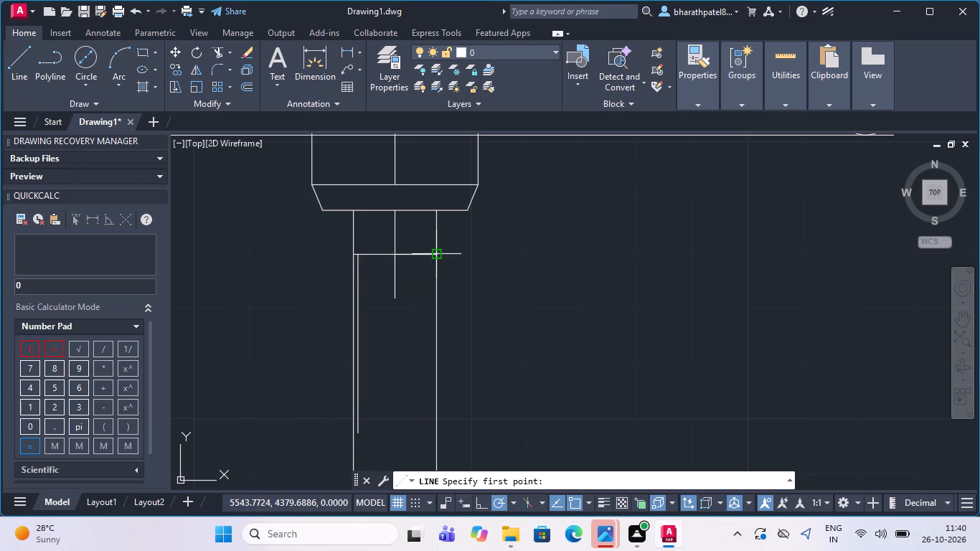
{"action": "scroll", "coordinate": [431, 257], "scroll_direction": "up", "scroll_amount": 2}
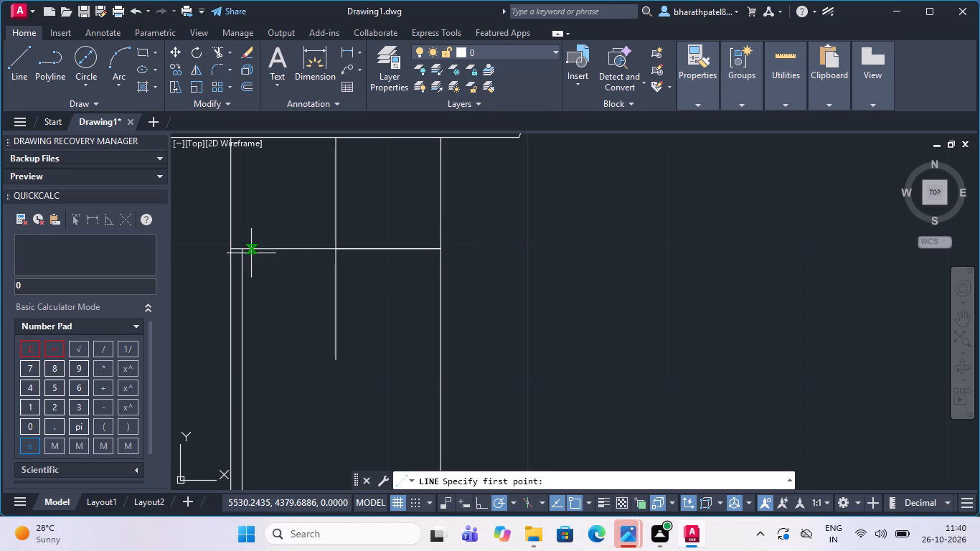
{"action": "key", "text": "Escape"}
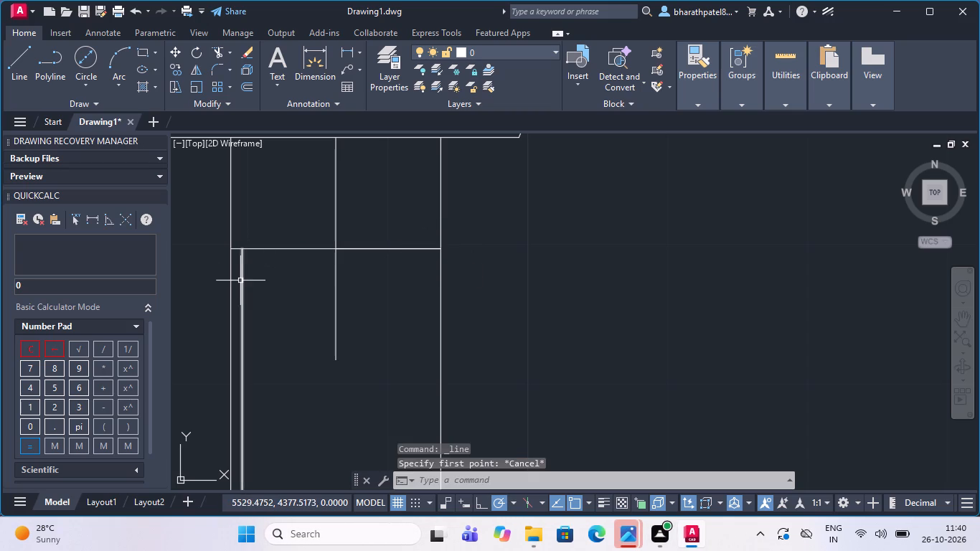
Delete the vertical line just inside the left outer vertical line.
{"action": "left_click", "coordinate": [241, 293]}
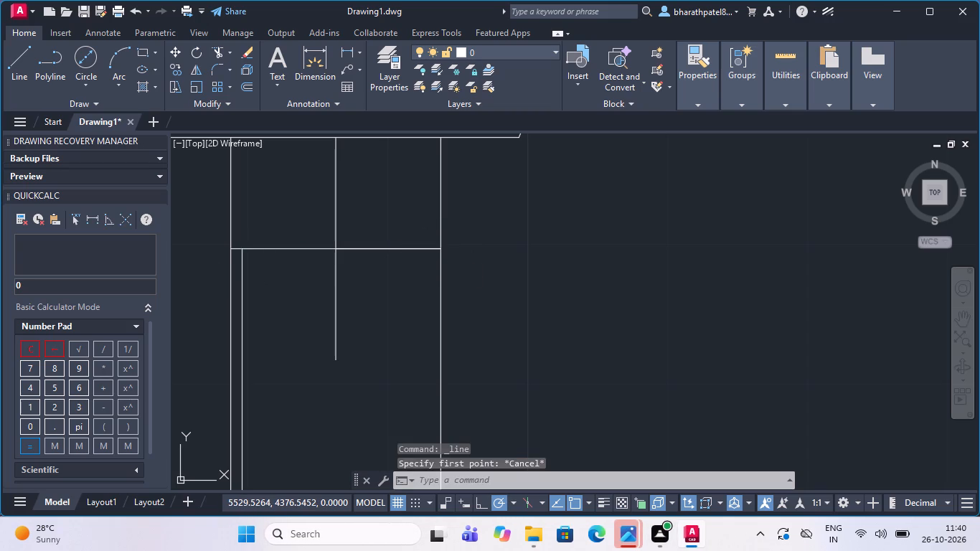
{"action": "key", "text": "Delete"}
Draw a 2-unit line inward from the short horizontal line's left end, continuing about 44 units vertically down.
{"action": "left_click", "coordinate": [14, 59]}
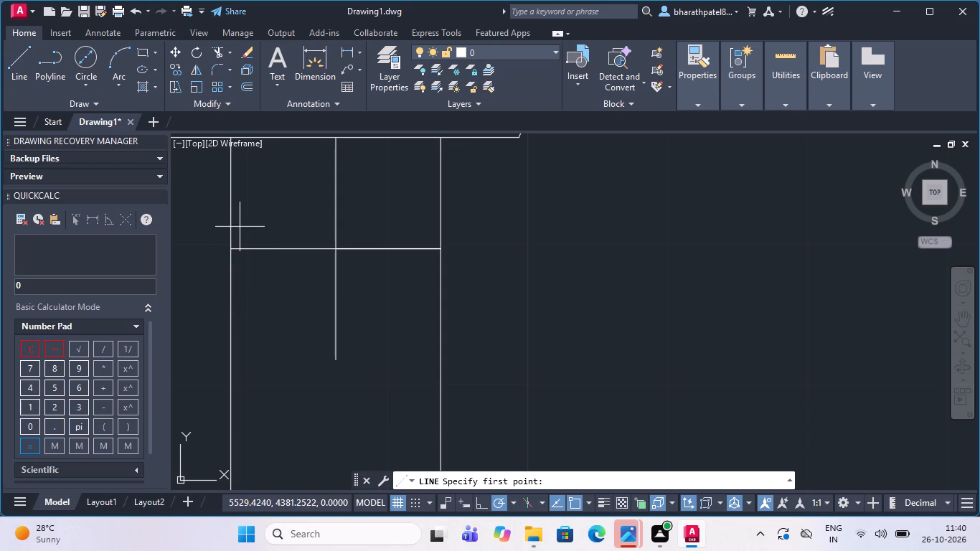
{"action": "left_click", "coordinate": [229, 248]}
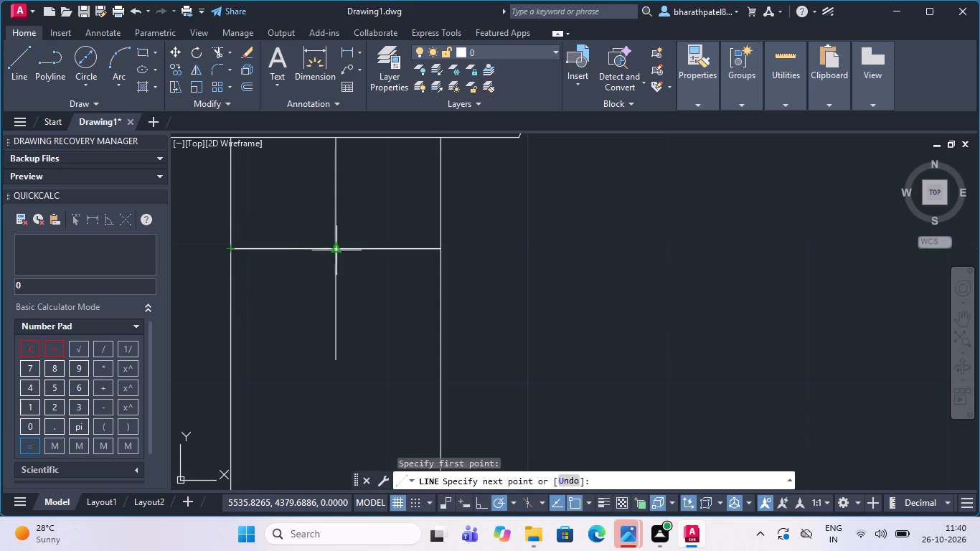
{"action": "key", "text": "2"}
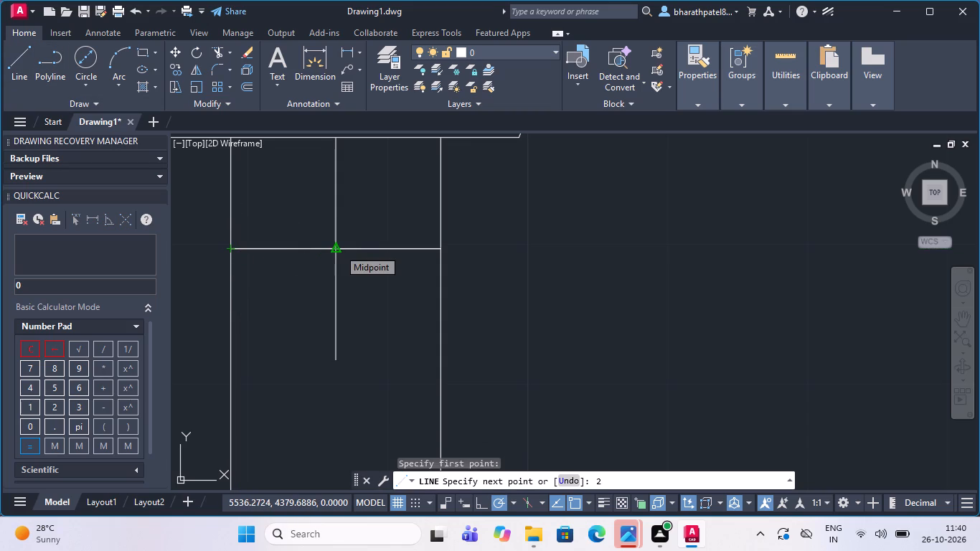
{"action": "key", "text": "Return"}
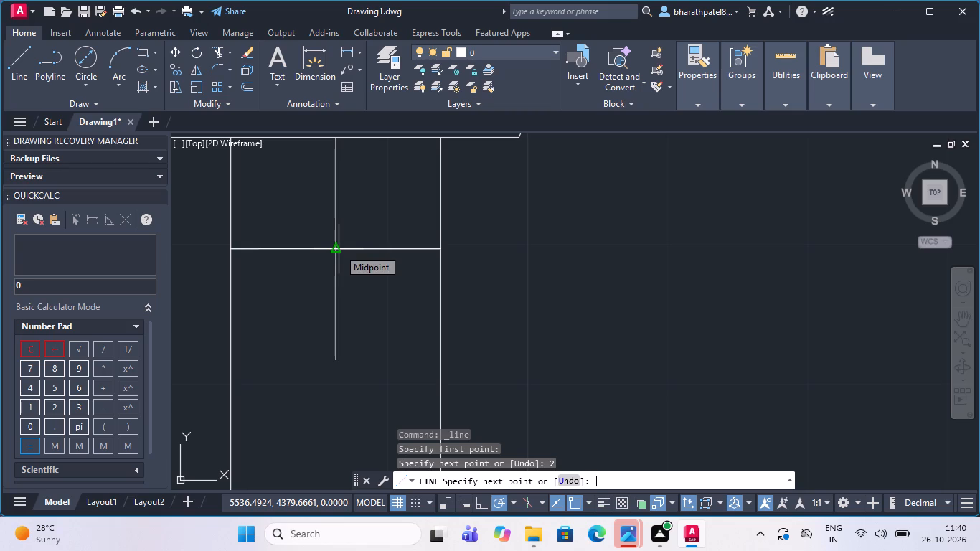
{"action": "scroll", "coordinate": [320, 255], "scroll_direction": "down", "scroll_amount": 1}
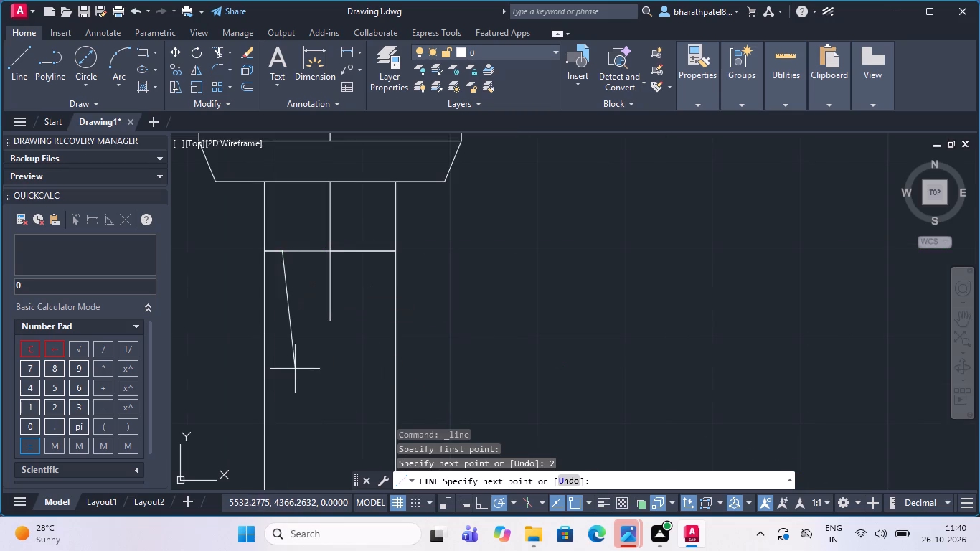
{"action": "scroll", "coordinate": [291, 375], "scroll_direction": "down", "scroll_amount": 3}
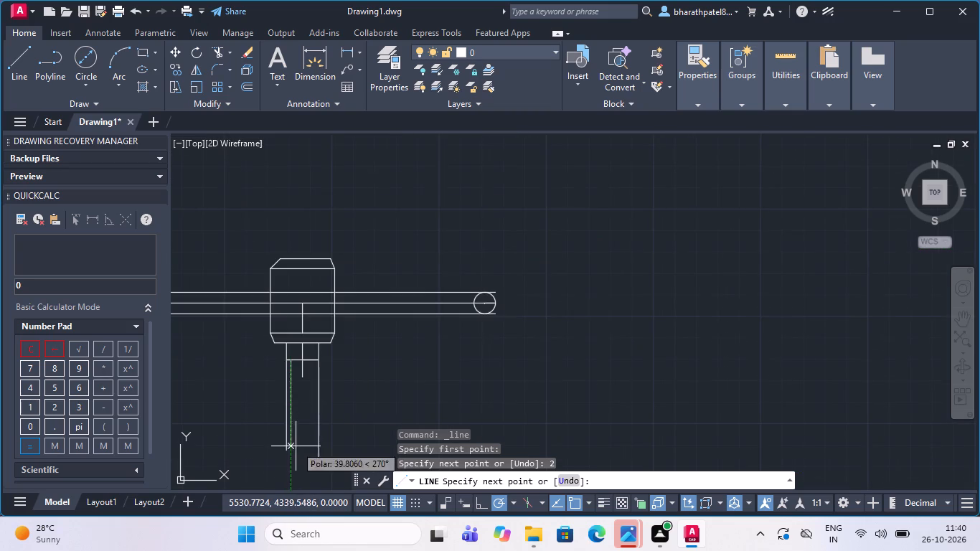
{"action": "scroll", "coordinate": [296, 446], "scroll_direction": "up", "scroll_amount": 2}
{"action": "left_click", "coordinate": [282, 467]}
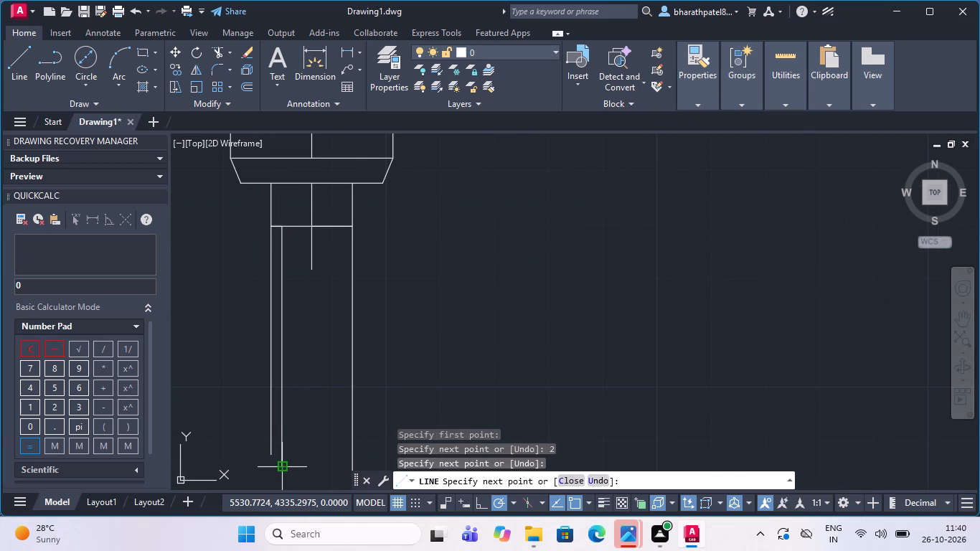
{"action": "key", "text": "Escape"}
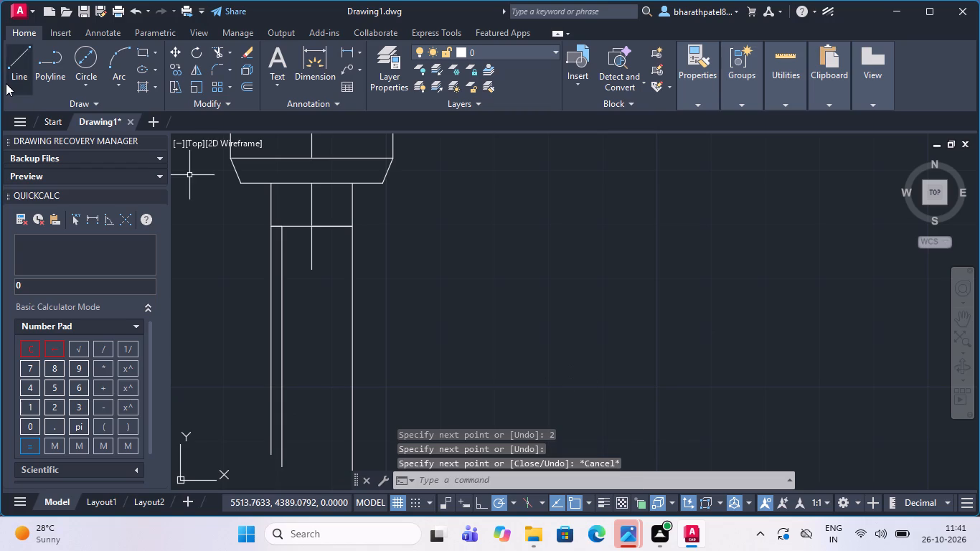
Draw a 2-unit line inward from the short horizontal line's right end, continuing about 47 units vertically down.
{"action": "left_click", "coordinate": [6, 83]}
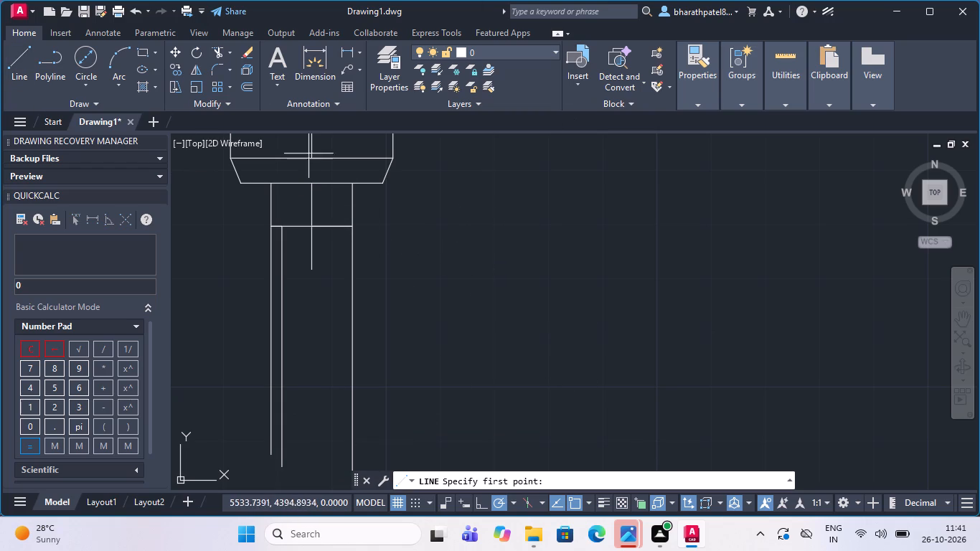
{"action": "left_click", "coordinate": [349, 229]}
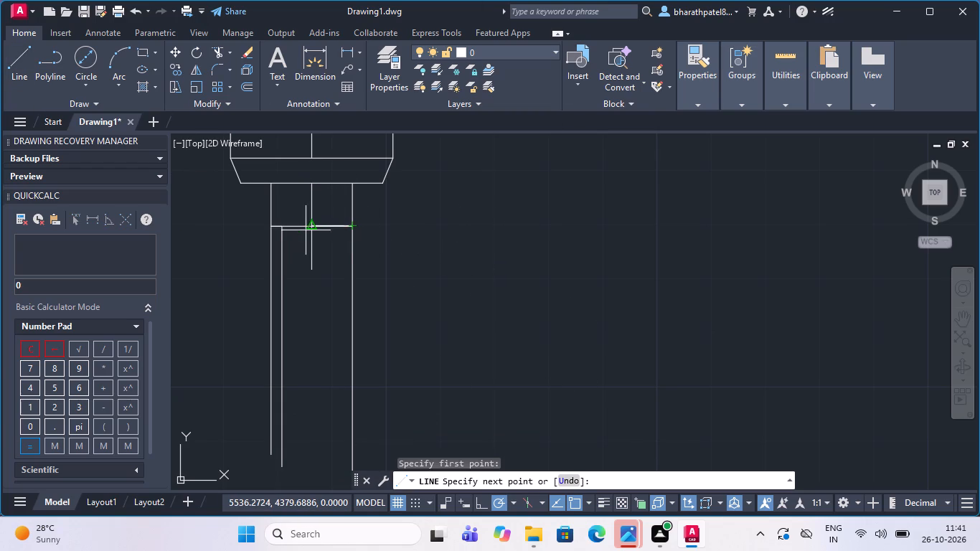
{"action": "key", "text": "2"}
{"action": "key", "text": "Return"}
{"action": "left_click", "coordinate": [336, 479]}
{"action": "key", "text": "Escape"}
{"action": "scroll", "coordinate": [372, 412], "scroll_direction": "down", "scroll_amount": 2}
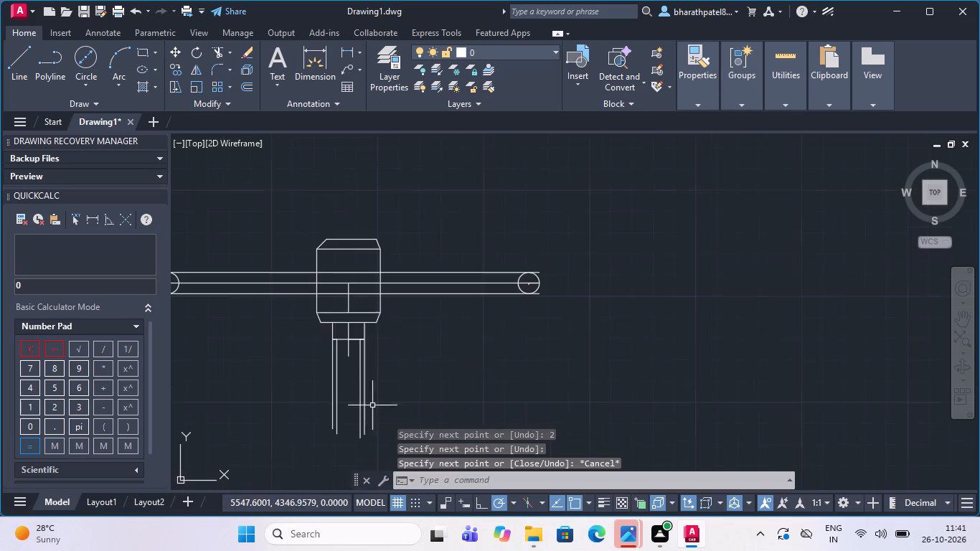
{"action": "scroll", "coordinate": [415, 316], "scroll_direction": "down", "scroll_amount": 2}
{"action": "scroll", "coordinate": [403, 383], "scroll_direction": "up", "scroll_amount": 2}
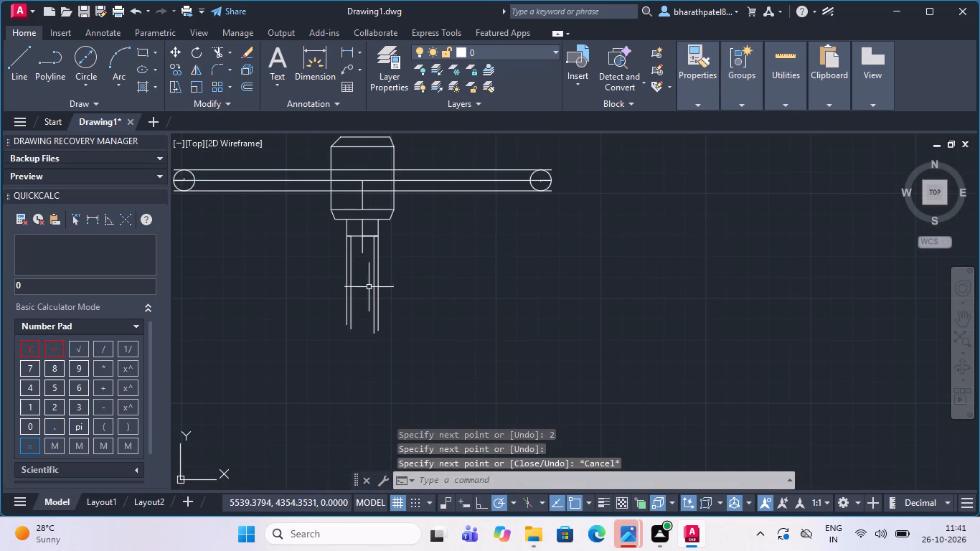
Trim the centre line segment inside the short neck, between the lower cap and the short horizontal line.
{"action": "scroll", "coordinate": [369, 278], "scroll_direction": "up", "scroll_amount": 2}
{"action": "scroll", "coordinate": [369, 273], "scroll_direction": "down", "scroll_amount": 1}
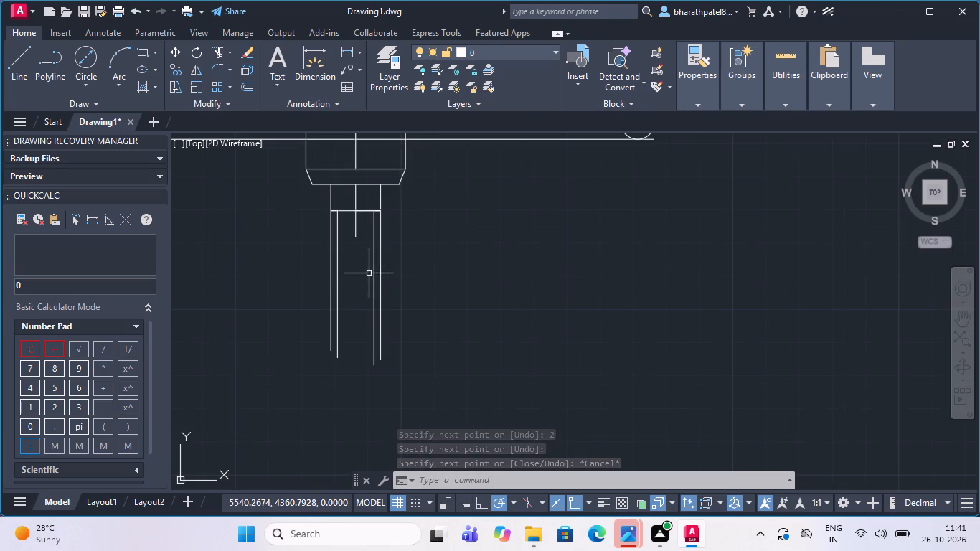
{"action": "left_click", "coordinate": [5, 56]}
{"action": "left_click", "coordinate": [14, 58]}
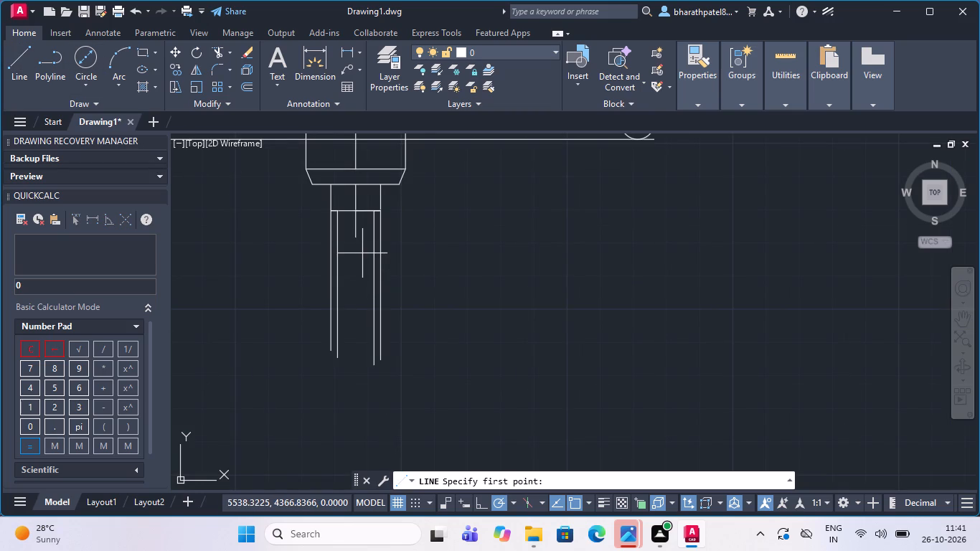
{"action": "scroll", "coordinate": [282, 287], "scroll_direction": "down", "scroll_amount": 1}
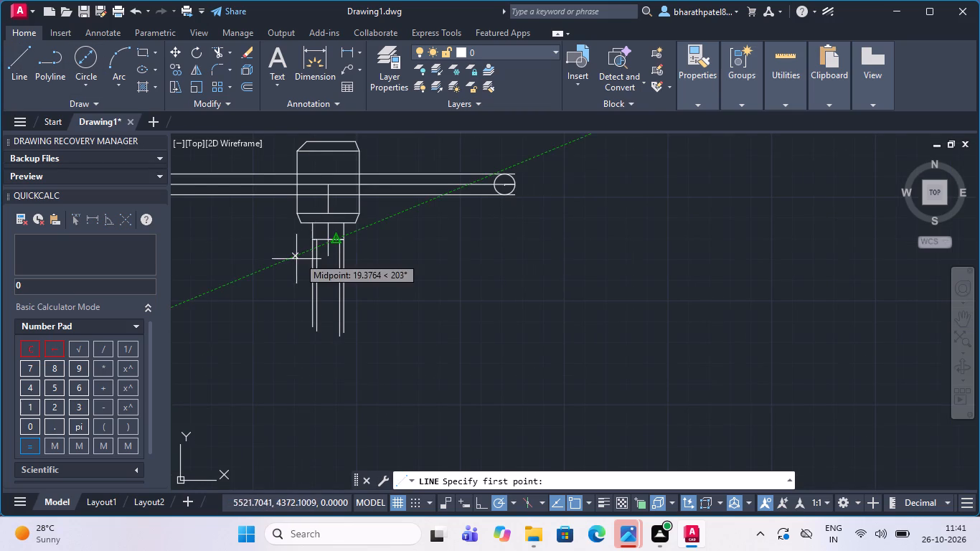
{"action": "left_click", "coordinate": [217, 50]}
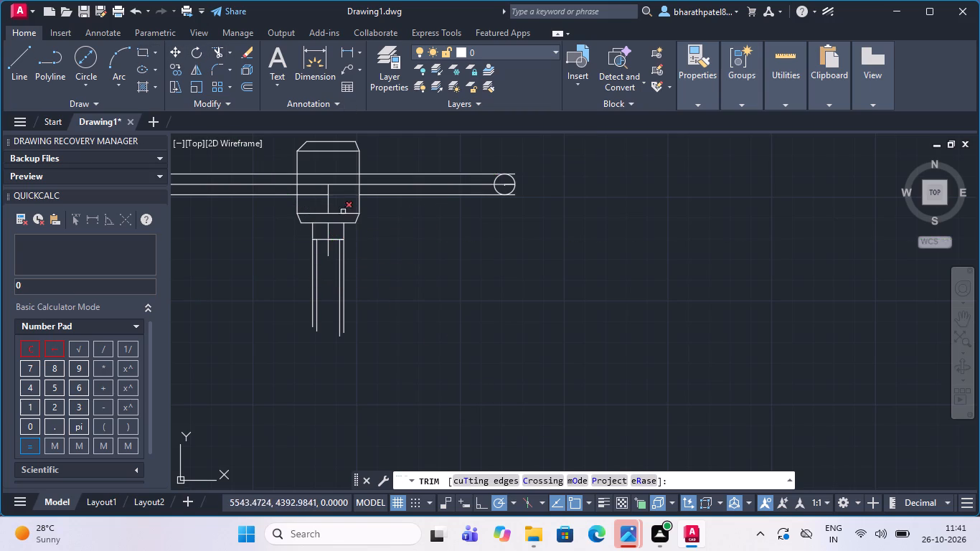
{"action": "left_click", "coordinate": [326, 229]}
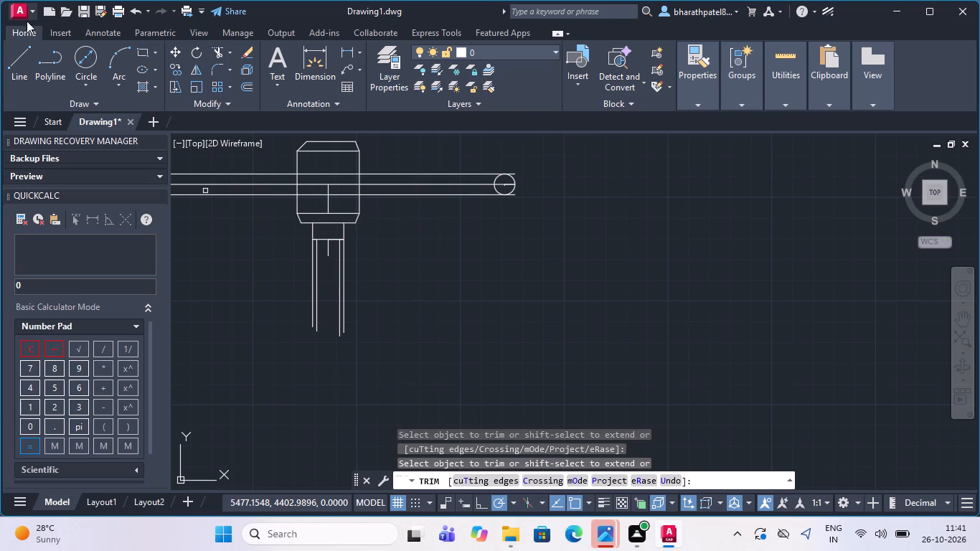
Draw connected lines from the upper cap's top-right corner: about 33 units right, 140 units down, then about 362 units left.
{"action": "left_click", "coordinate": [13, 60]}
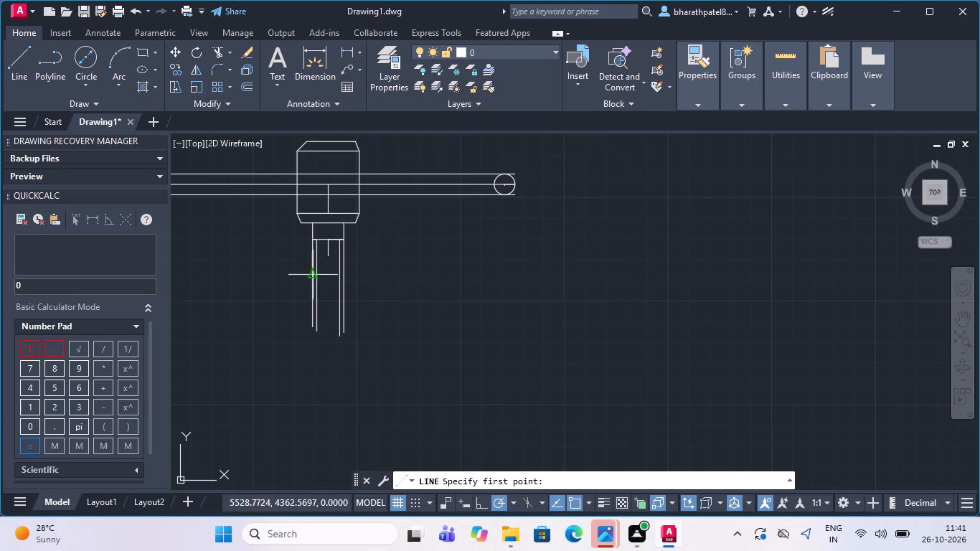
{"action": "scroll", "coordinate": [316, 260], "scroll_direction": "up", "scroll_amount": 1}
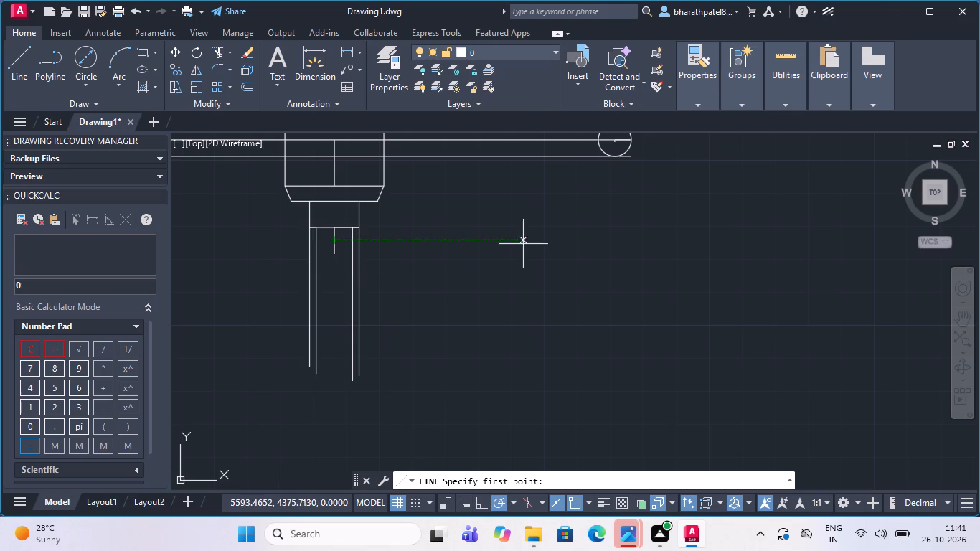
{"action": "left_click", "coordinate": [21, 53]}
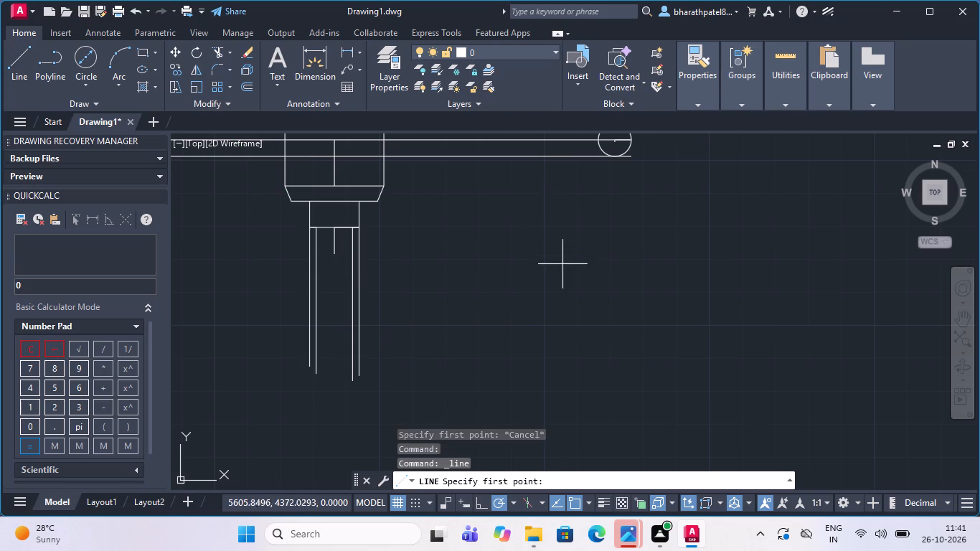
{"action": "scroll", "coordinate": [561, 280], "scroll_direction": "down", "scroll_amount": 2}
{"action": "scroll", "coordinate": [507, 199], "scroll_direction": "up", "scroll_amount": 4}
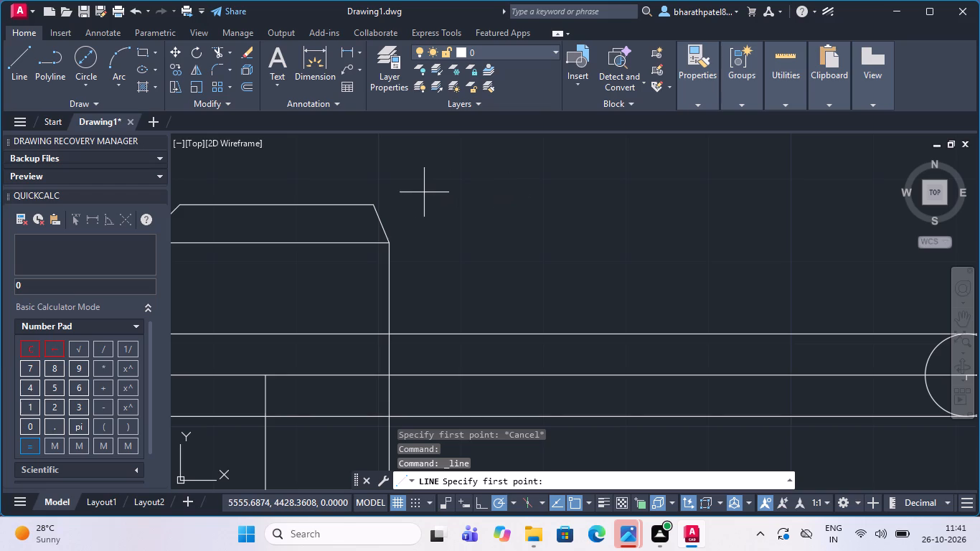
{"action": "left_click_drag", "start_coordinate": [376, 202], "coordinate": [423, 202]}
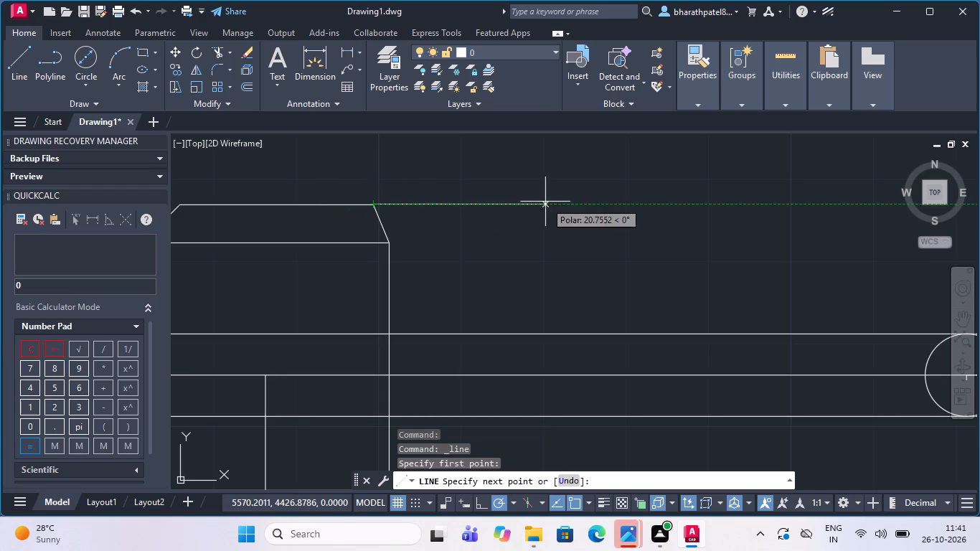
{"action": "left_click", "coordinate": [645, 204]}
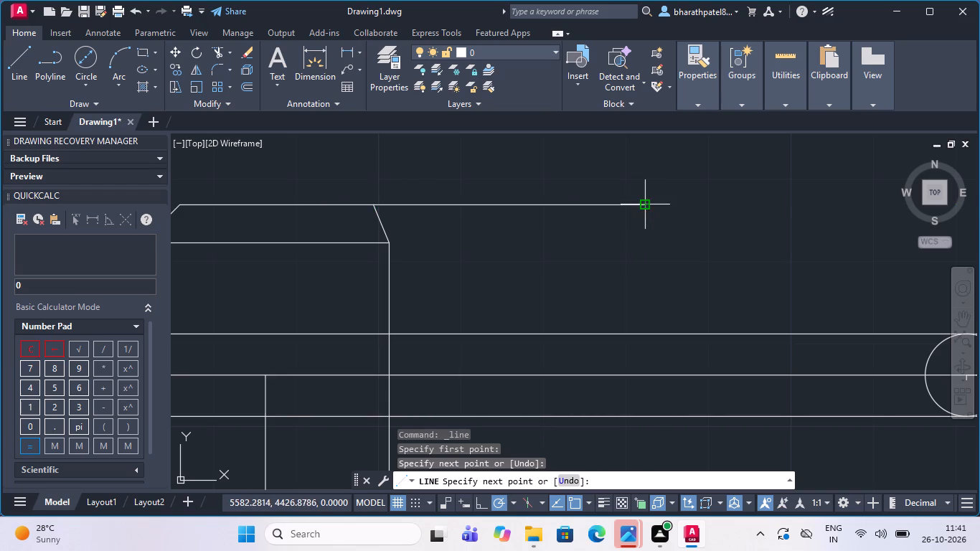
{"action": "scroll", "coordinate": [645, 204], "scroll_direction": "down", "scroll_amount": 3}
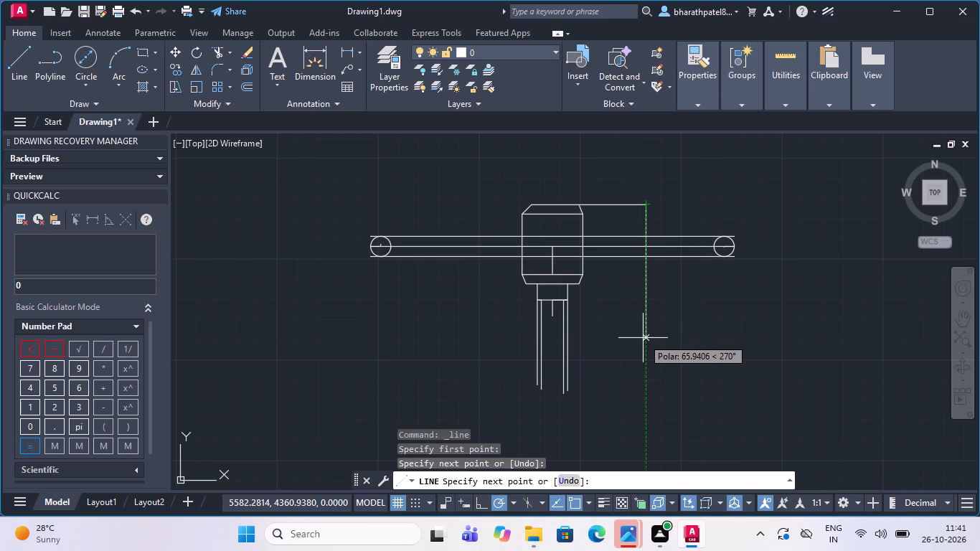
{"action": "type", "text": "140"}
{"action": "key", "text": "Return"}
{"action": "scroll", "coordinate": [630, 310], "scroll_direction": "down", "scroll_amount": 2}
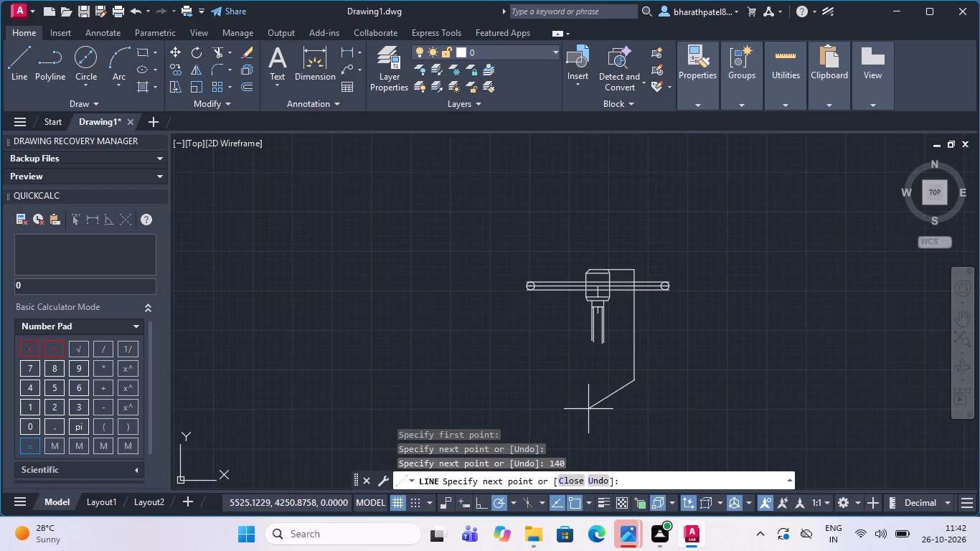
{"action": "left_click", "coordinate": [348, 385]}
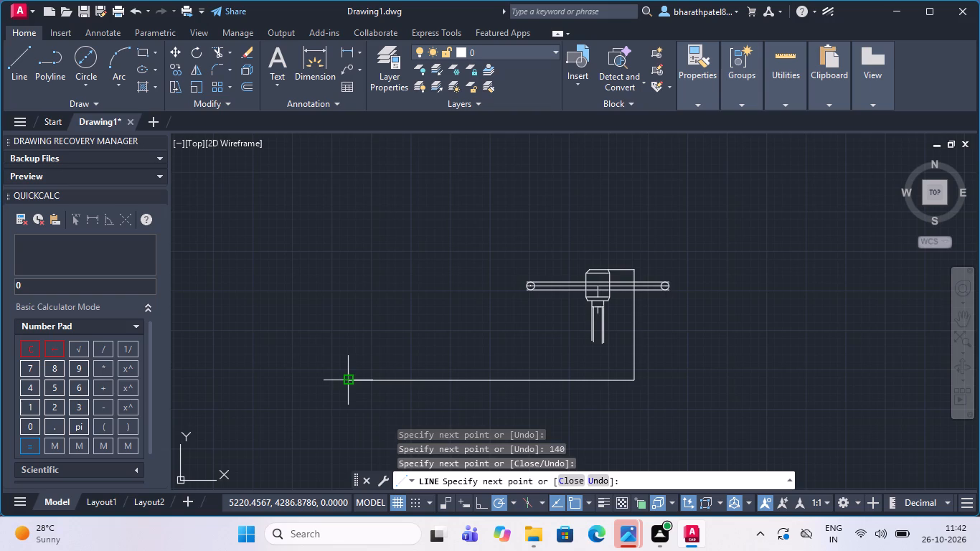
{"action": "key", "text": "Escape"}
Draw a vertical line about 94 units down from the short centre line's lower end, crossing the long bottom horizontal line.
{"action": "scroll", "coordinate": [663, 370], "scroll_direction": "up", "scroll_amount": 3}
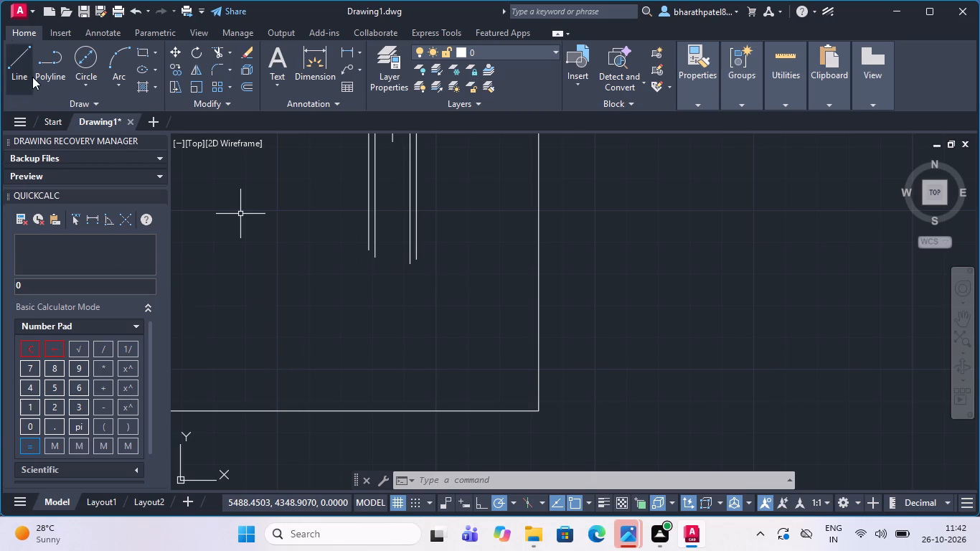
{"action": "left_click_drag", "start_coordinate": [8, 65], "coordinate": [24, 72]}
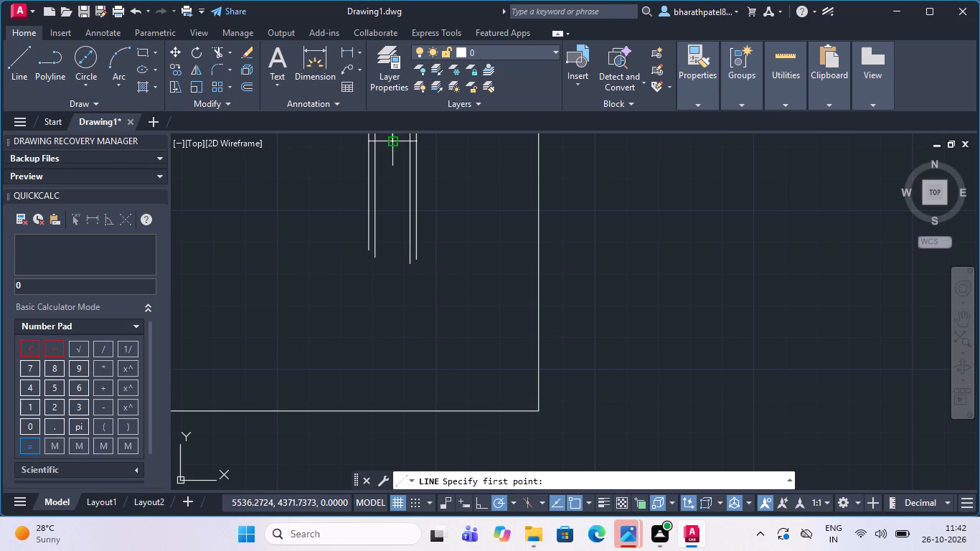
{"action": "left_click", "coordinate": [392, 141]}
{"action": "left_click", "coordinate": [397, 439]}
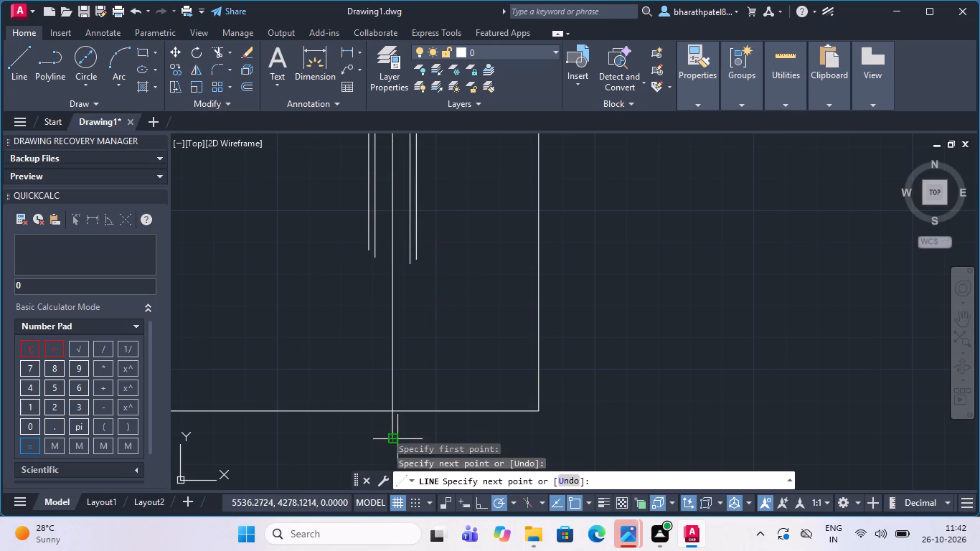
{"action": "key", "text": "Escape"}
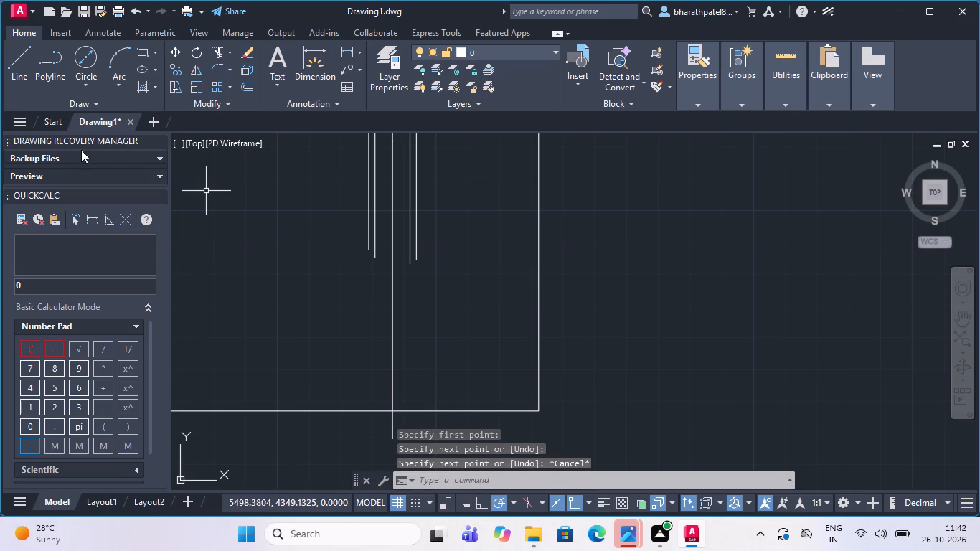
Draw a 20-unit line up from the centre line's intersection with the bottom horizontal line, continuing about 19 units right.
{"action": "left_click", "coordinate": [18, 61]}
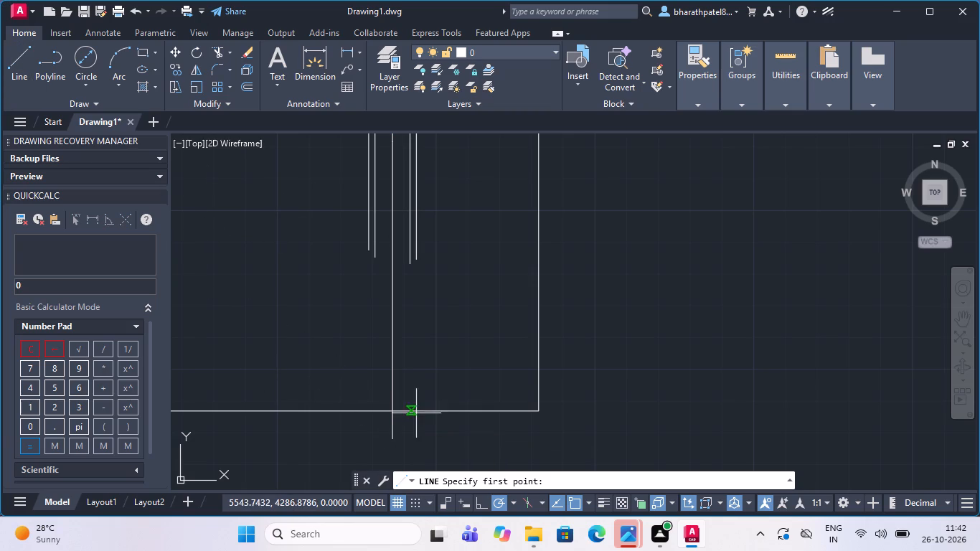
{"action": "left_click", "coordinate": [391, 410]}
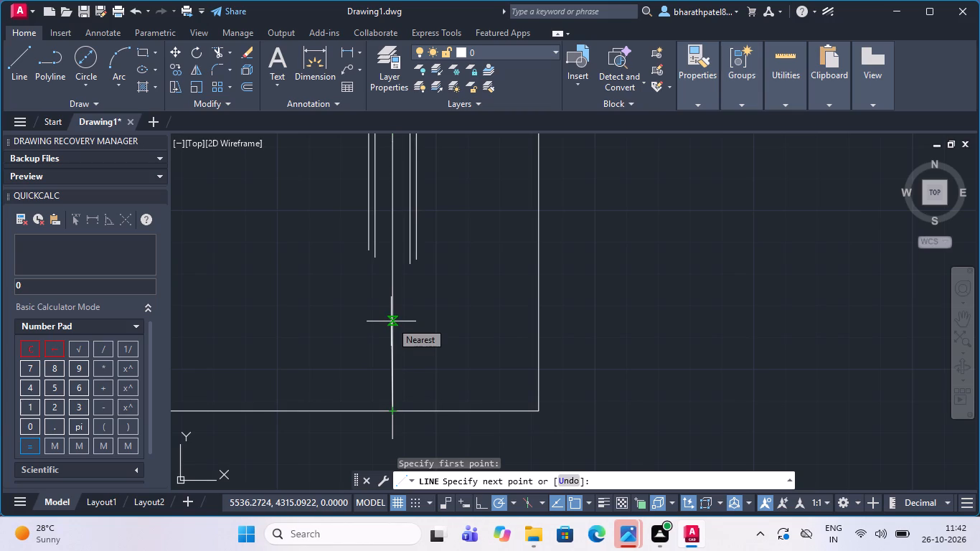
{"action": "type", "text": "20"}
{"action": "key", "text": "Return"}
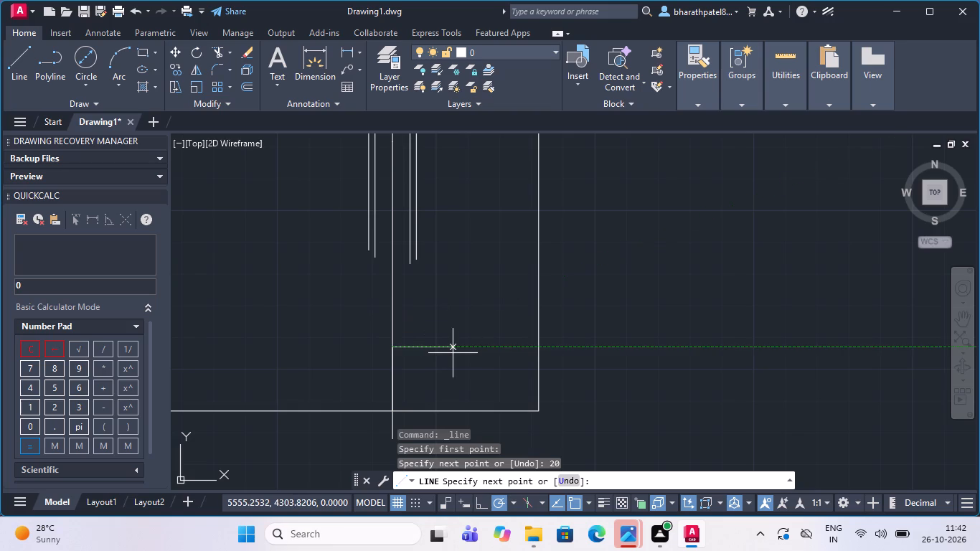
{"action": "left_click", "coordinate": [453, 353]}
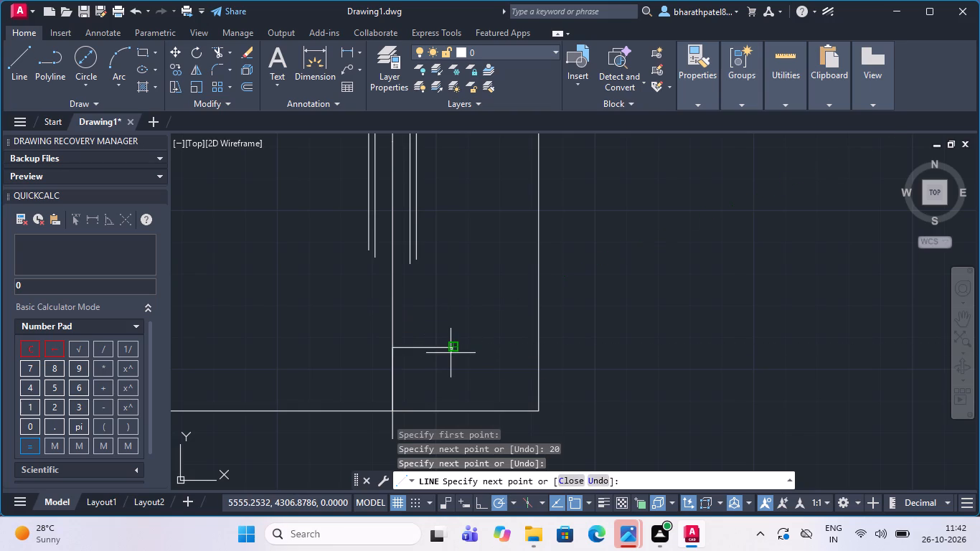
{"action": "key", "text": "Escape"}
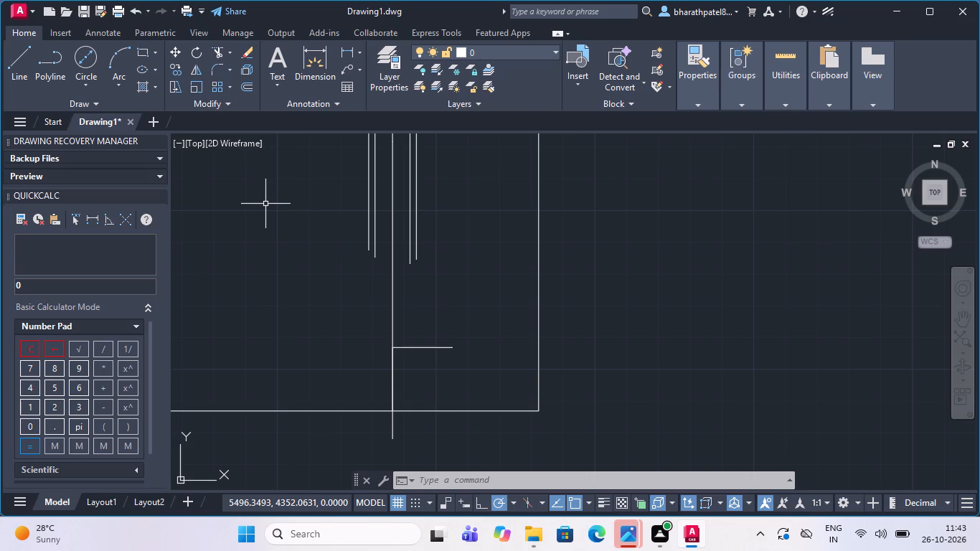
Trim the part of the centre line extending below the bottom horizontal line.
{"action": "scroll", "coordinate": [315, 276], "scroll_direction": "down", "scroll_amount": 2}
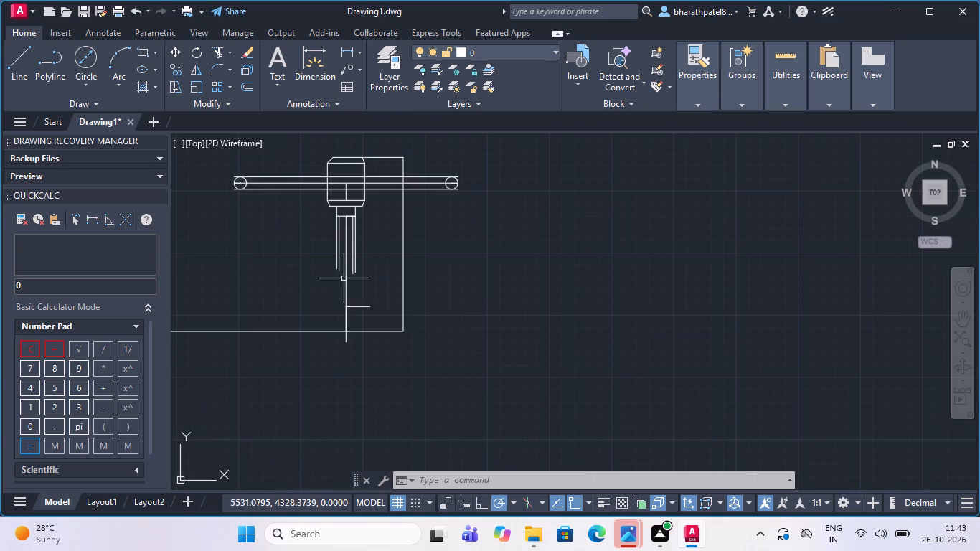
{"action": "scroll", "coordinate": [227, 298], "scroll_direction": "up", "scroll_amount": 2}
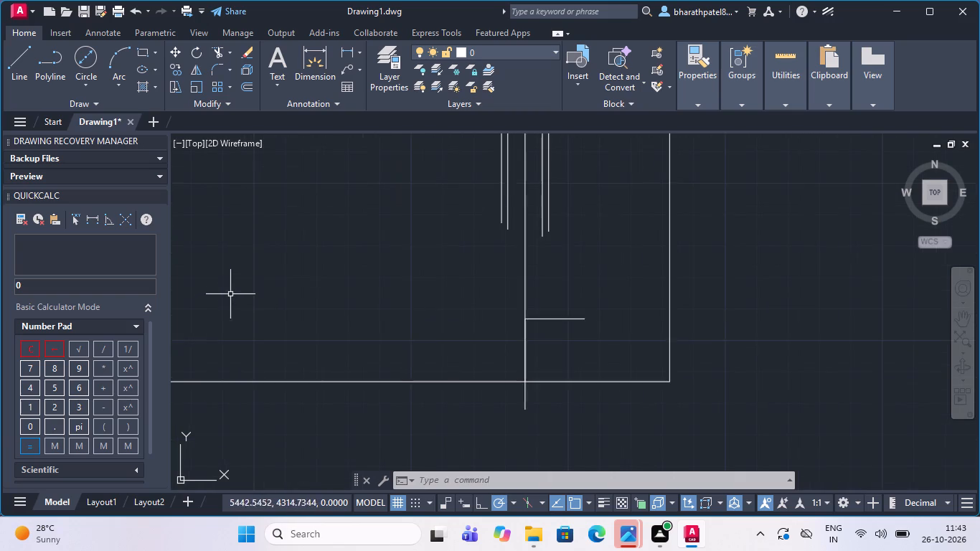
{"action": "scroll", "coordinate": [273, 283], "scroll_direction": "down", "scroll_amount": 1}
{"action": "scroll", "coordinate": [452, 326], "scroll_direction": "up", "scroll_amount": 1}
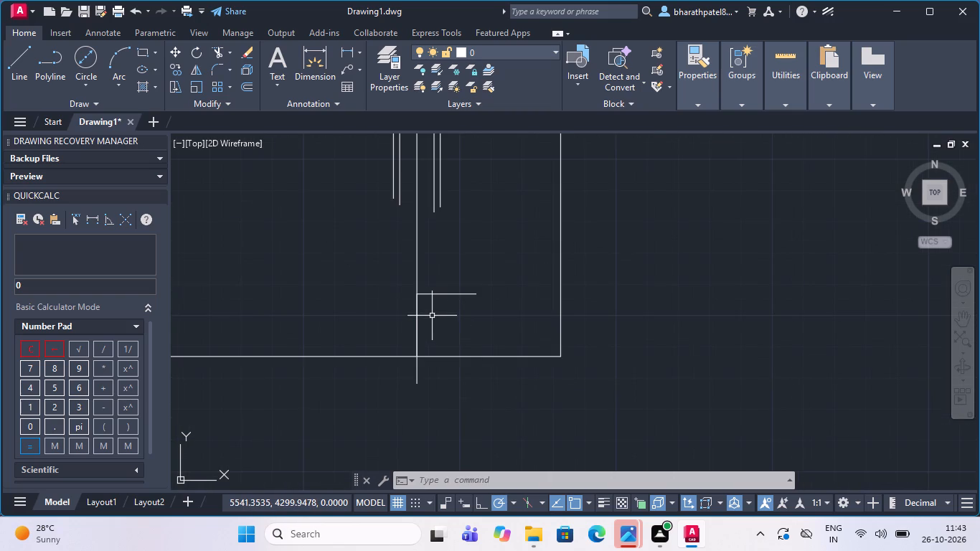
{"action": "left_click", "coordinate": [216, 47]}
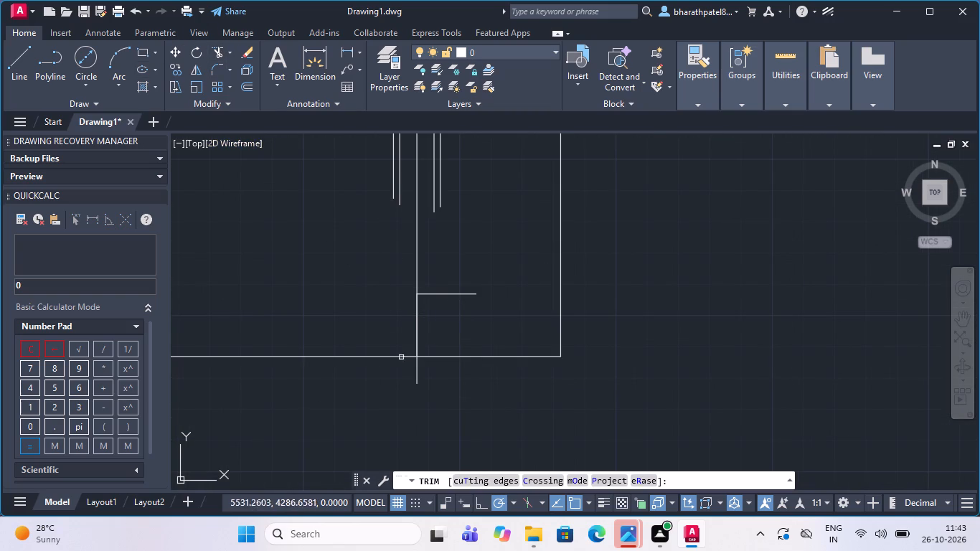
{"action": "left_click", "coordinate": [415, 373]}
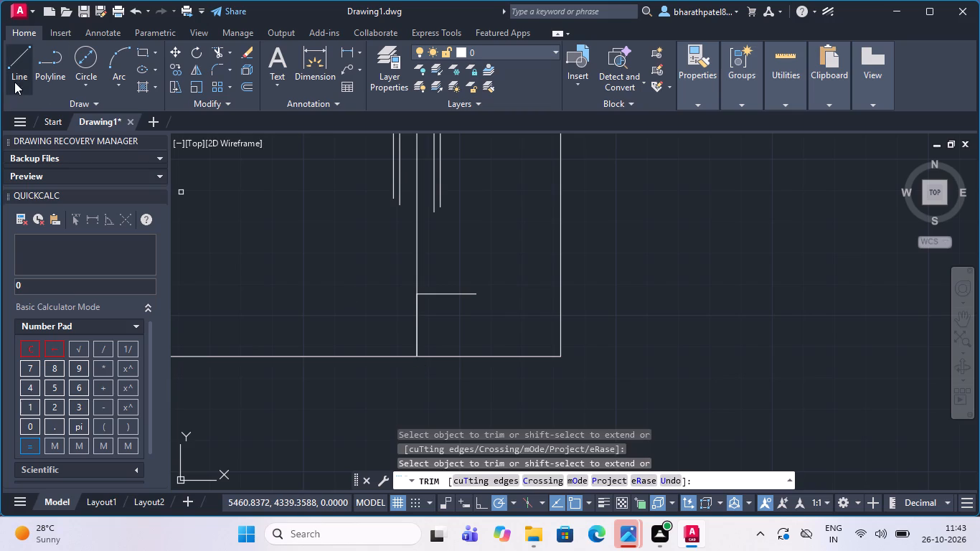
From the centre line about 4 units above the bottom line, draw connected lines 6 units right, 12 units left, and about 18 units up.
{"action": "left_click", "coordinate": [12, 70]}
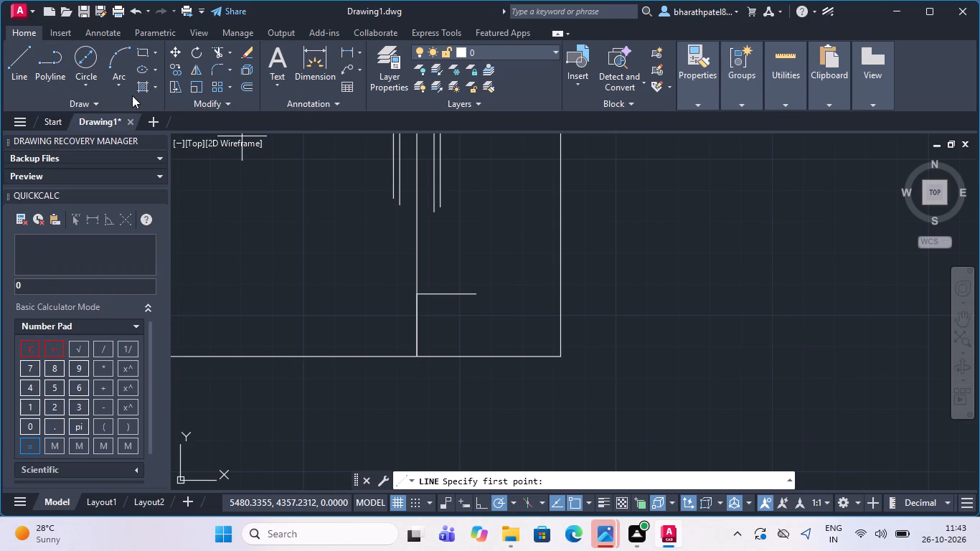
{"action": "left_click", "coordinate": [22, 57]}
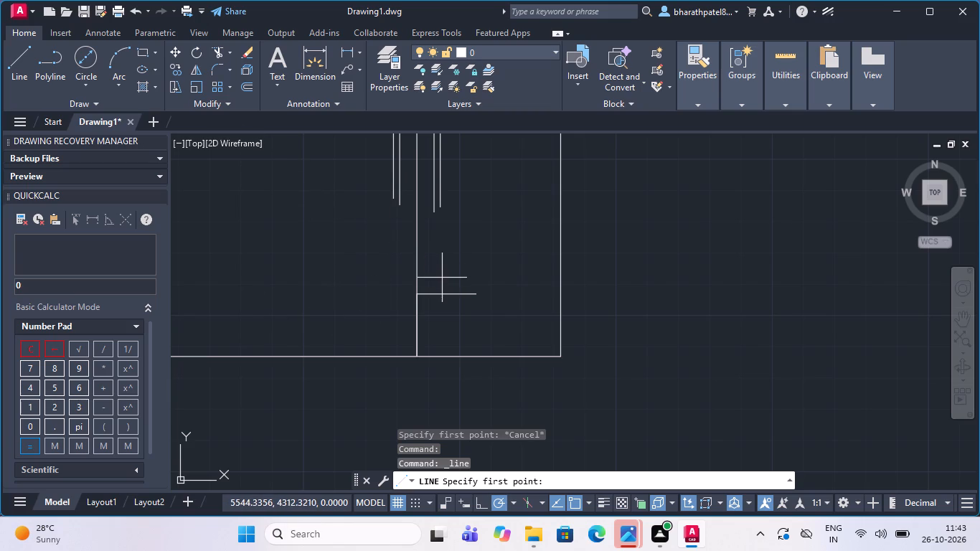
{"action": "scroll", "coordinate": [446, 343], "scroll_direction": "up", "scroll_amount": 2}
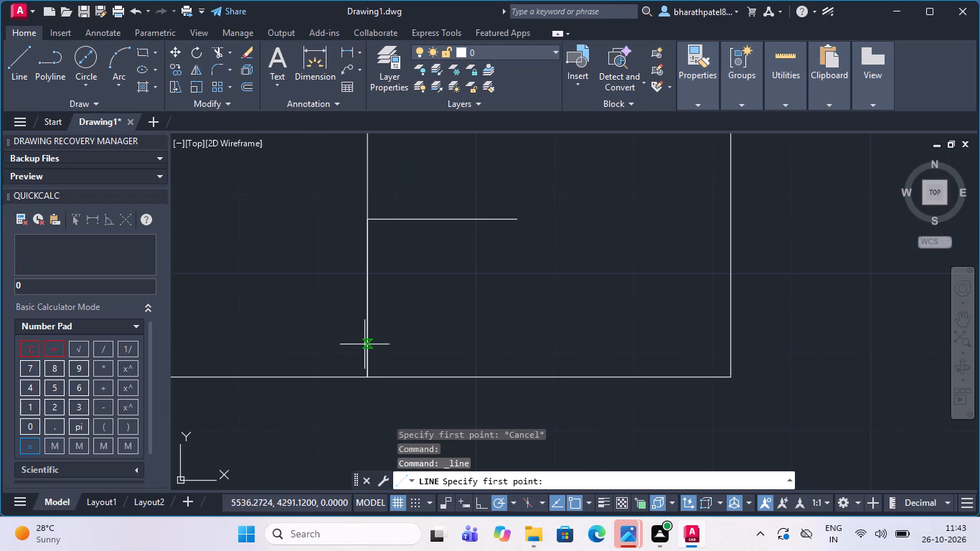
{"action": "left_click", "coordinate": [364, 344]}
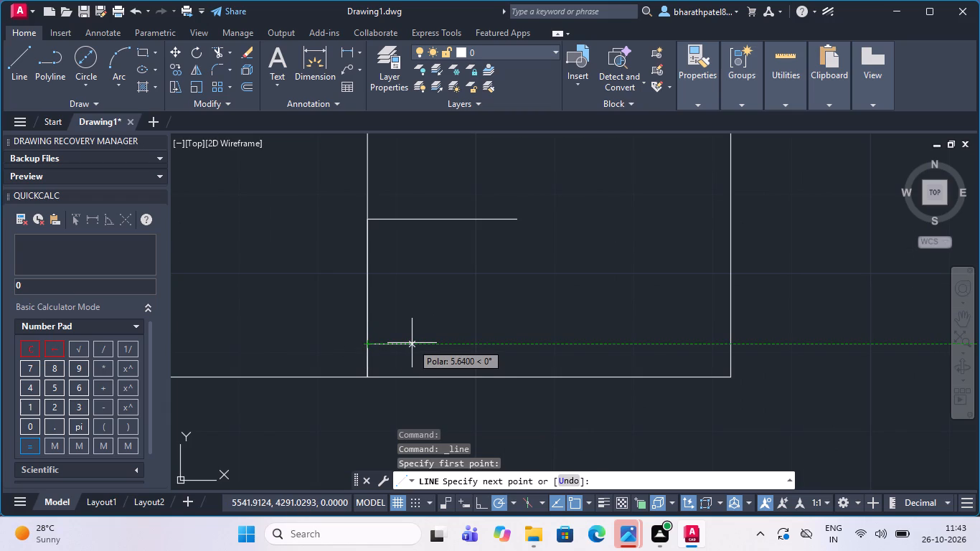
{"action": "key", "text": "6"}
{"action": "key", "text": "Return"}
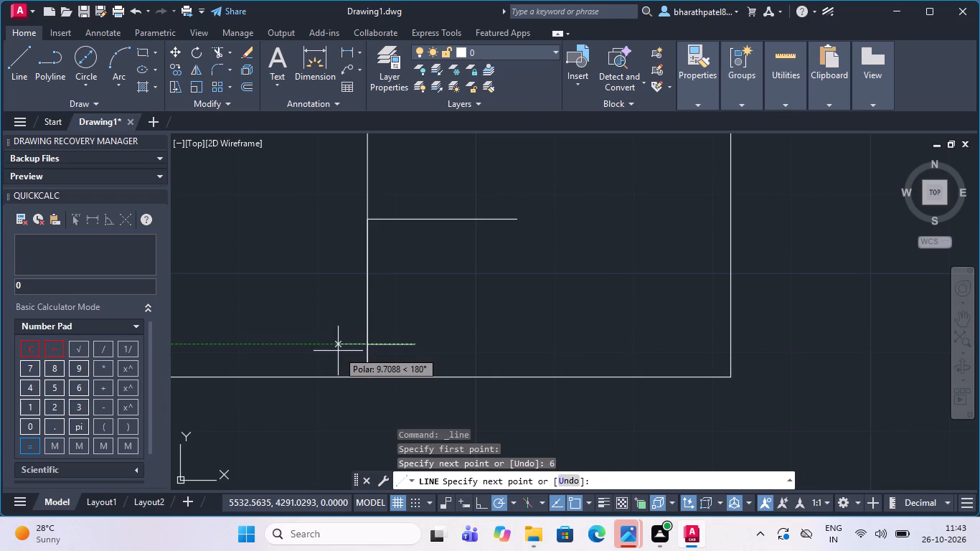
{"action": "type", "text": "12"}
{"action": "key", "text": "Return"}
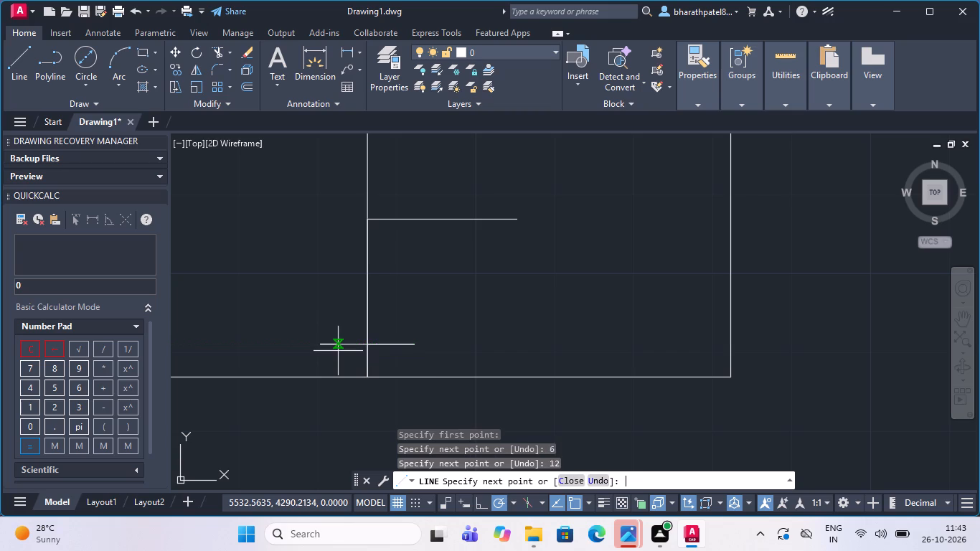
{"action": "left_click", "coordinate": [322, 199]}
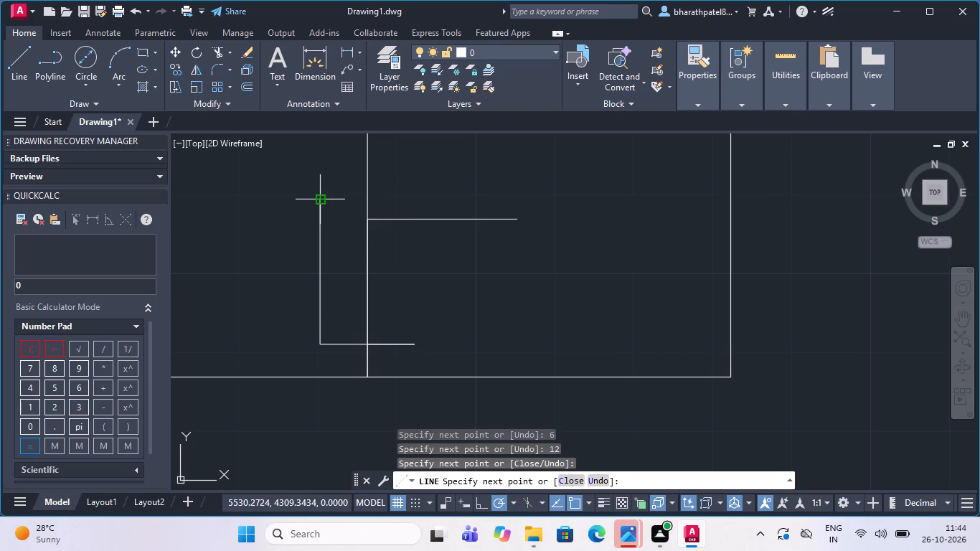
{"action": "key", "text": "Escape"}
Draw a vertical line about 21 units up from the right end of the 12-unit base line.
{"action": "left_click", "coordinate": [16, 60]}
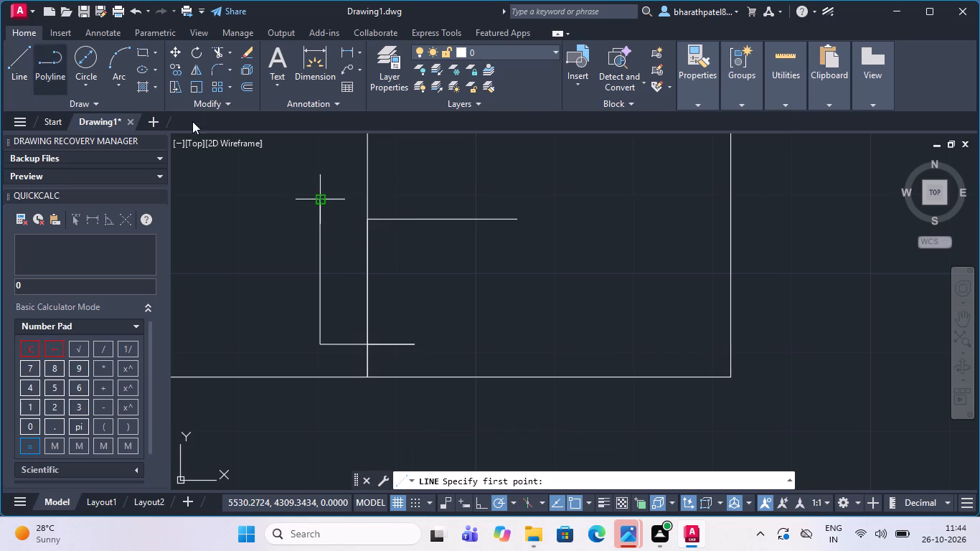
{"action": "left_click", "coordinate": [407, 347]}
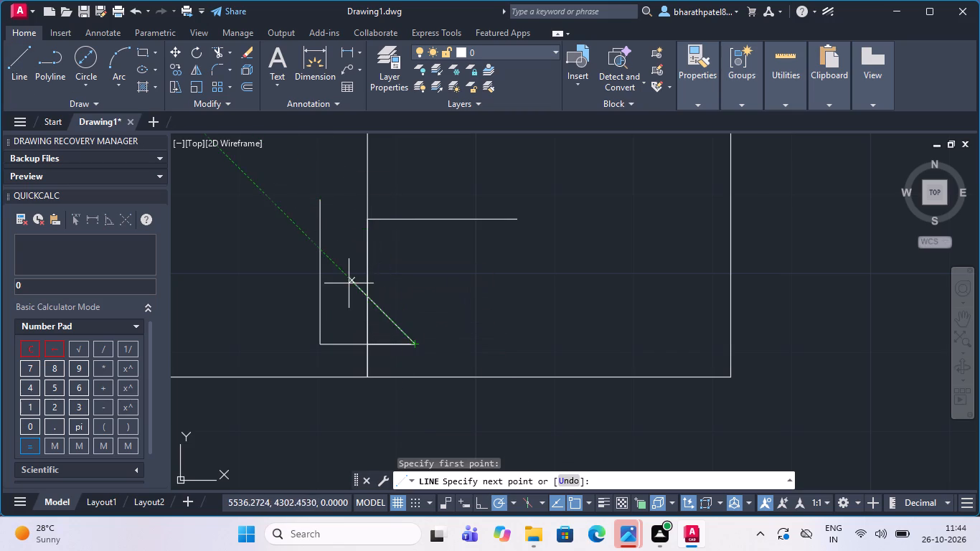
{"action": "left_click", "coordinate": [417, 176]}
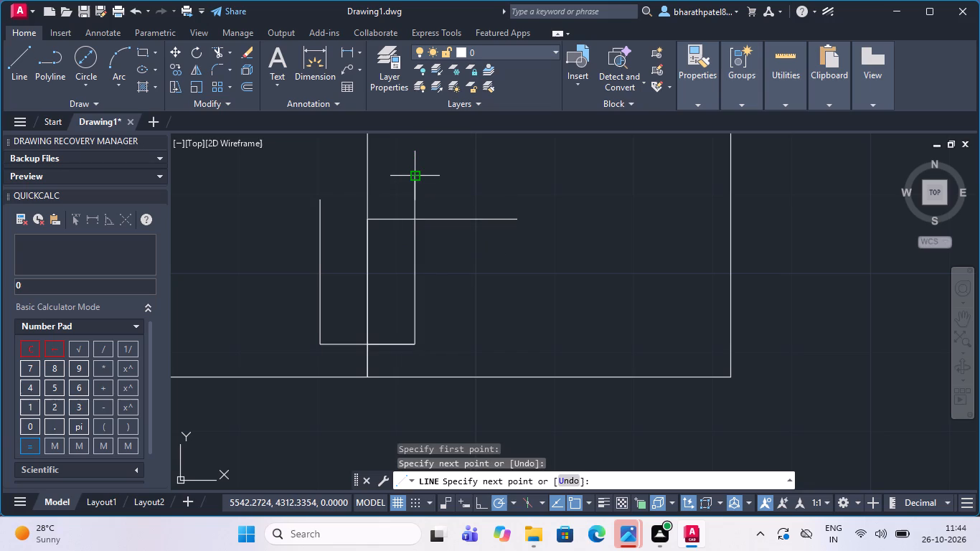
{"action": "key", "text": "Escape"}
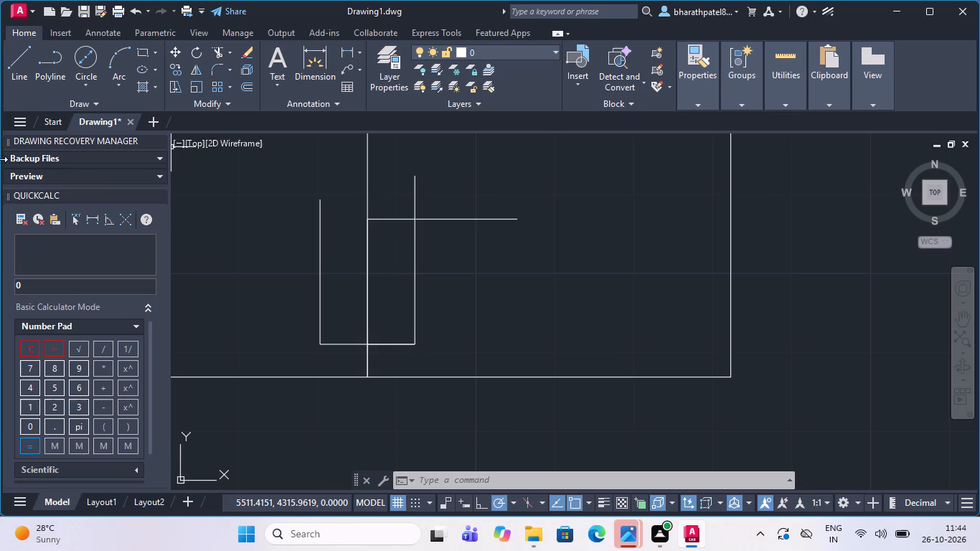
Draw a horizontal line about 10 units left from the centre line, starting at the upper end of the 20-unit line.
{"action": "left_click", "coordinate": [10, 83]}
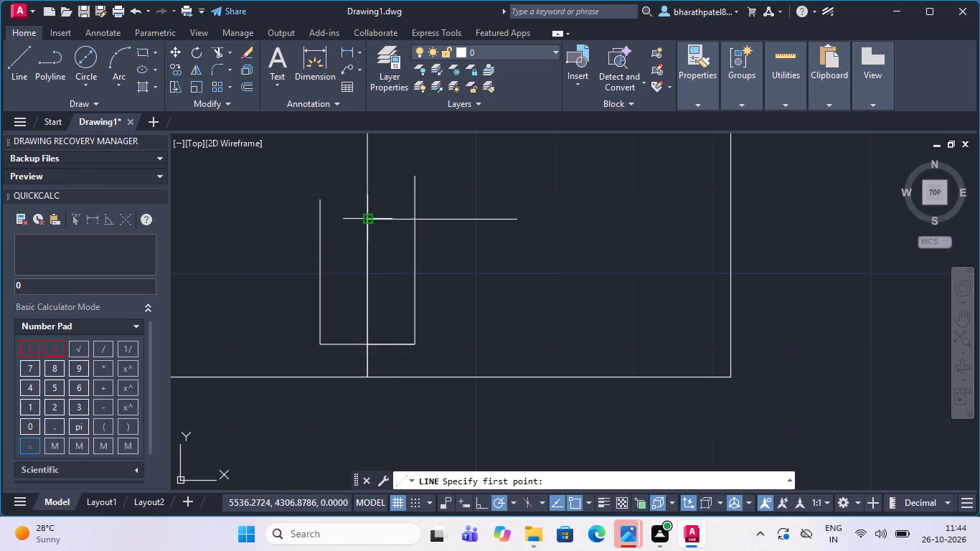
{"action": "left_click_drag", "start_coordinate": [370, 217], "coordinate": [359, 222]}
{"action": "left_click", "coordinate": [292, 218]}
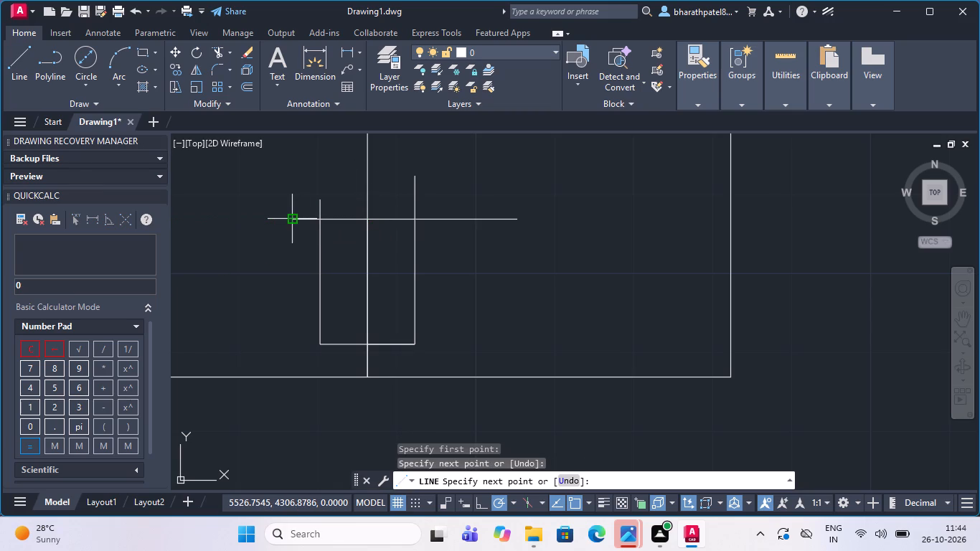
{"action": "key", "text": "Escape"}
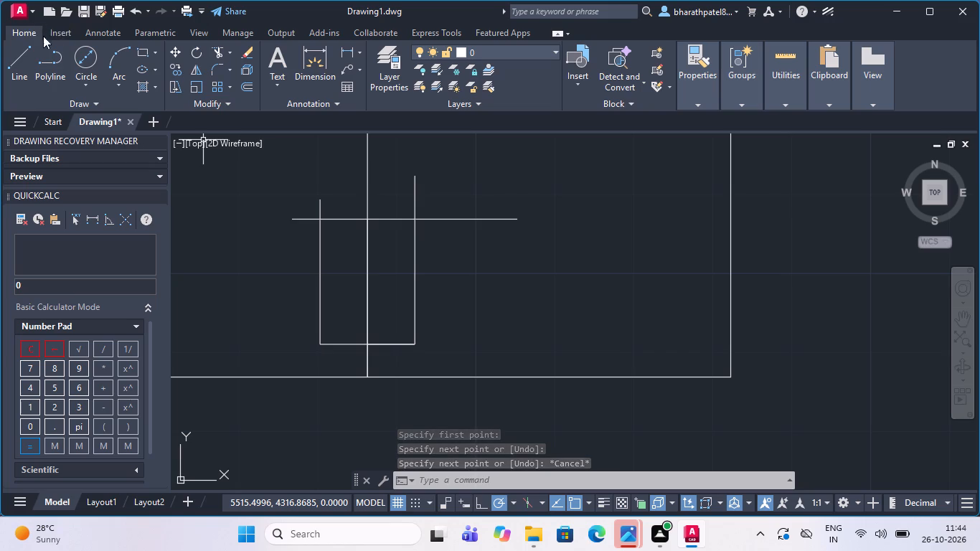
Trim the overhanging ends of the horizontal and vertical lines at both upper corners, leaving a closed 12-unit-wide rectangle.
{"action": "left_click", "coordinate": [220, 56]}
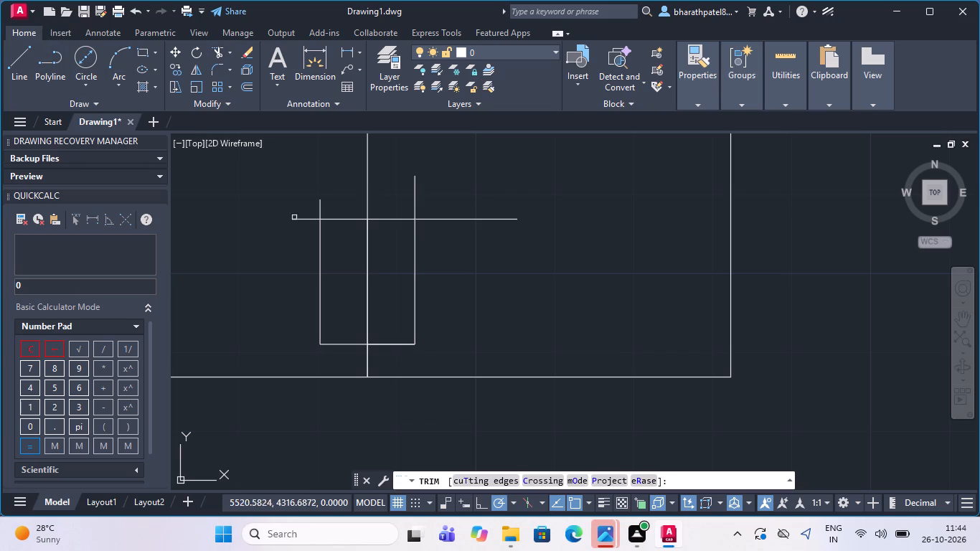
{"action": "scroll", "coordinate": [303, 229], "scroll_direction": "up", "scroll_amount": 3}
{"action": "left_click_drag", "start_coordinate": [377, 156], "coordinate": [326, 217]}
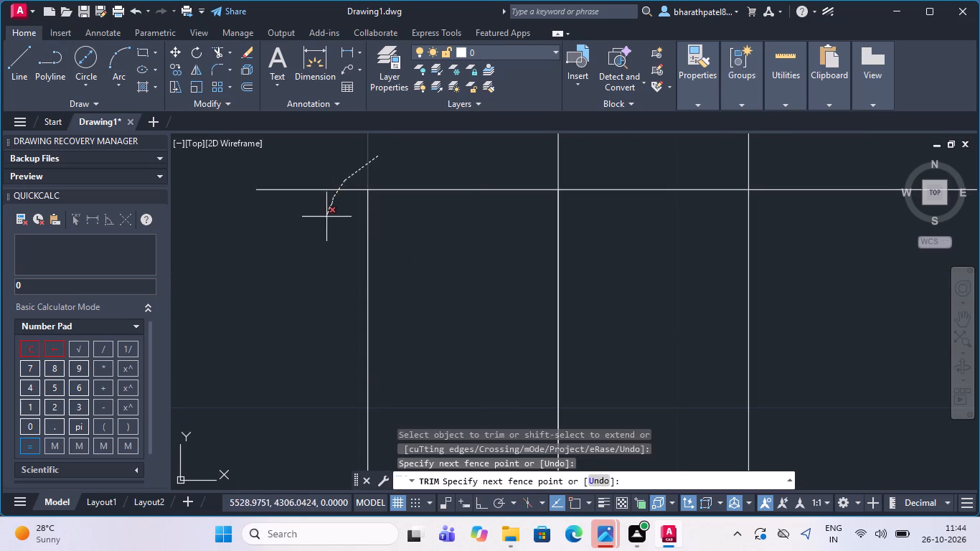
{"action": "left_click_drag", "start_coordinate": [326, 217], "coordinate": [326, 219]}
{"action": "scroll", "coordinate": [283, 219], "scroll_direction": "down", "scroll_amount": 3}
{"action": "scroll", "coordinate": [407, 232], "scroll_direction": "up", "scroll_amount": 2}
{"action": "left_click_drag", "start_coordinate": [339, 151], "coordinate": [422, 192]}
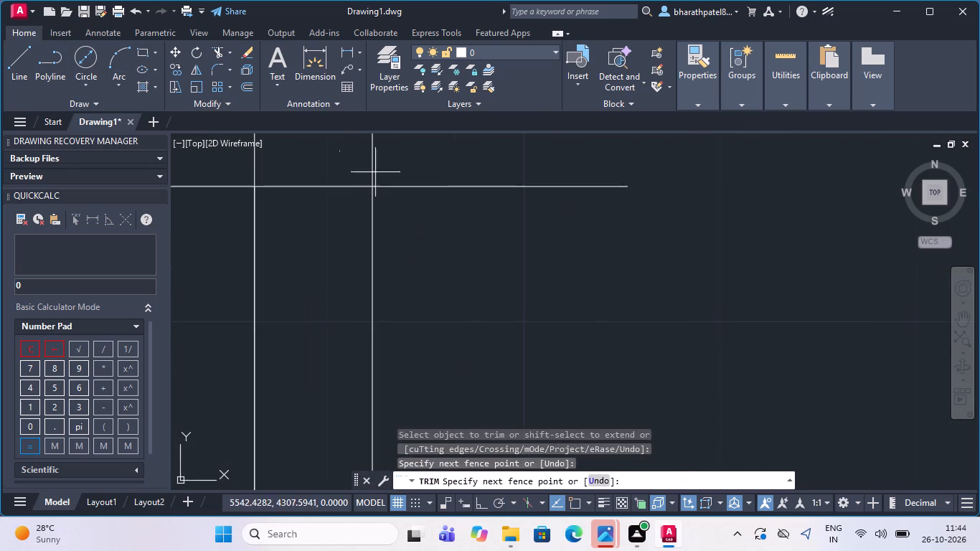
{"action": "left_click_drag", "start_coordinate": [422, 192], "coordinate": [431, 213]}
{"action": "scroll", "coordinate": [423, 197], "scroll_direction": "down", "scroll_amount": 4}
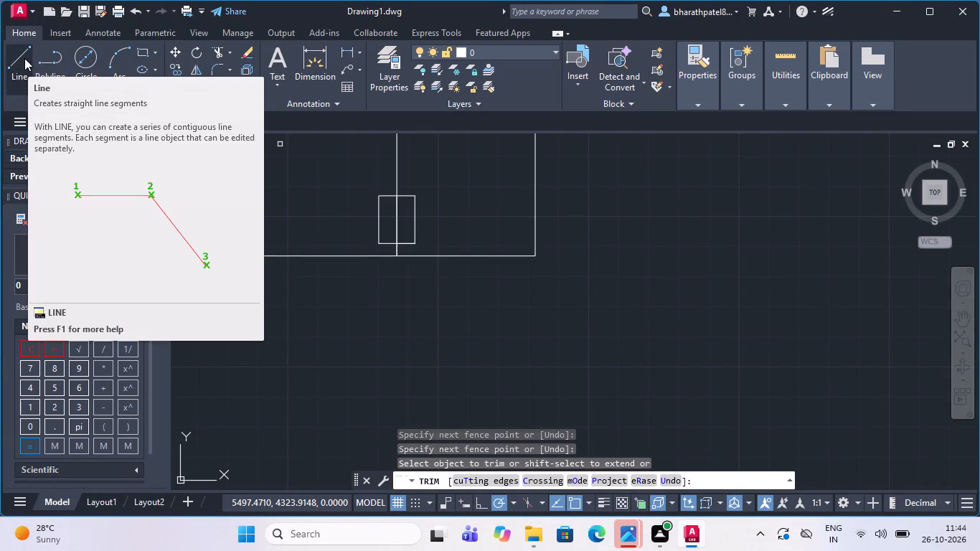
Draw a V-shaped point from the rectangle's lower-left corner to the centre line's bottom end and up to its lower-right corner.
{"action": "left_click", "coordinate": [24, 58]}
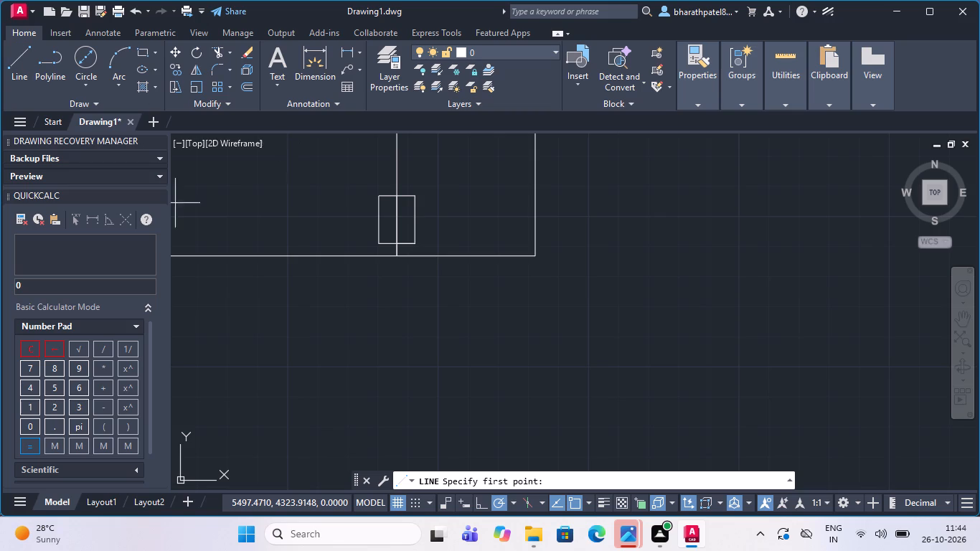
{"action": "scroll", "coordinate": [260, 275], "scroll_direction": "down", "scroll_amount": 1}
{"action": "scroll", "coordinate": [344, 264], "scroll_direction": "up", "scroll_amount": 3}
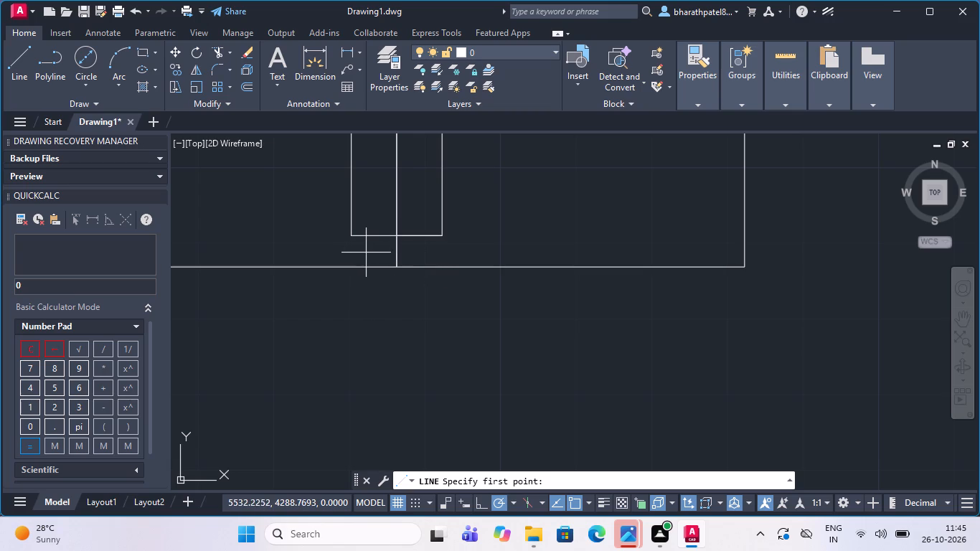
{"action": "scroll", "coordinate": [364, 242], "scroll_direction": "up", "scroll_amount": 1}
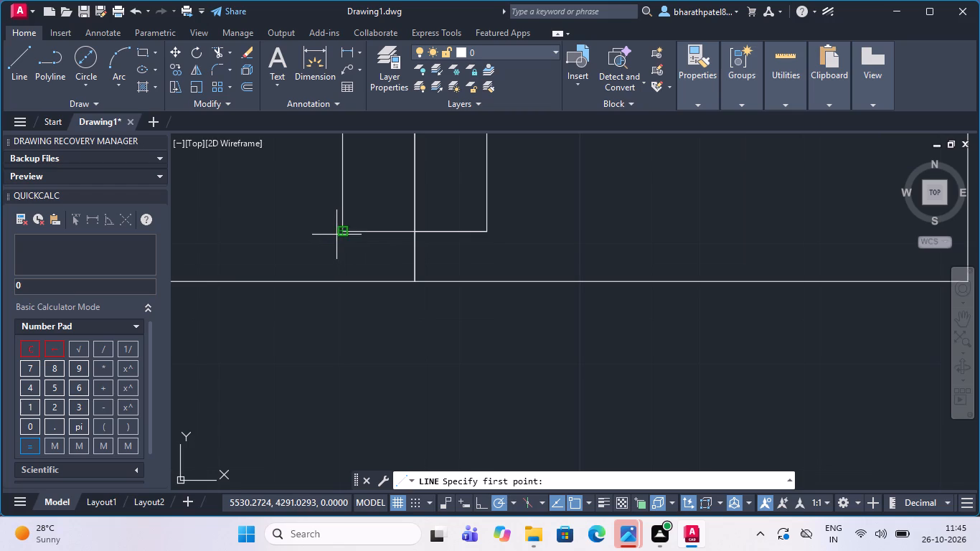
{"action": "left_click", "coordinate": [341, 234]}
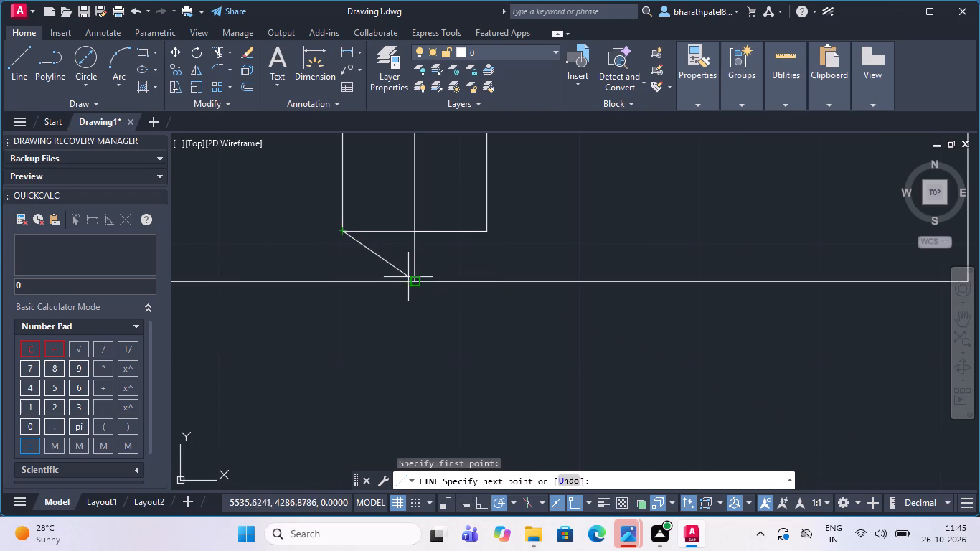
{"action": "left_click", "coordinate": [415, 280]}
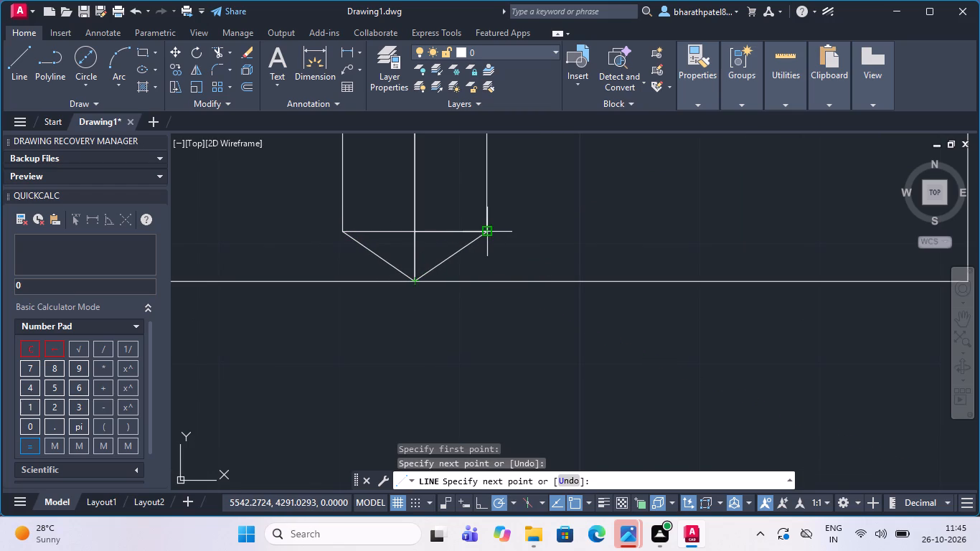
{"action": "left_click", "coordinate": [487, 233]}
{"action": "key", "text": "Escape"}
{"action": "key", "text": "grave"}
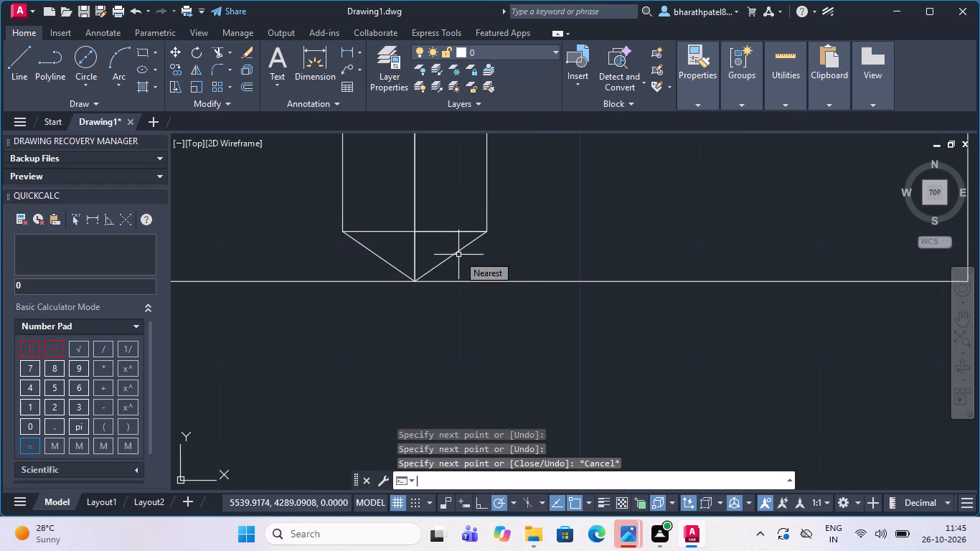
Trim the overlapping centre line segments inside the V-shaped point, below the rectangle's base.
{"action": "scroll", "coordinate": [443, 276], "scroll_direction": "down", "scroll_amount": 2}
{"action": "scroll", "coordinate": [461, 255], "scroll_direction": "up", "scroll_amount": 2}
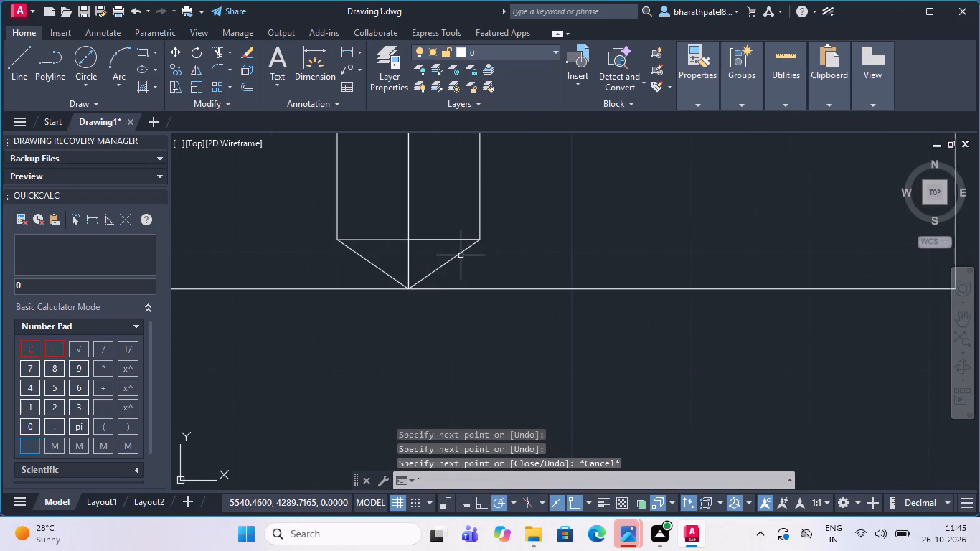
{"action": "scroll", "coordinate": [461, 255], "scroll_direction": "up", "scroll_amount": 1}
{"action": "scroll", "coordinate": [461, 255], "scroll_direction": "down", "scroll_amount": 2}
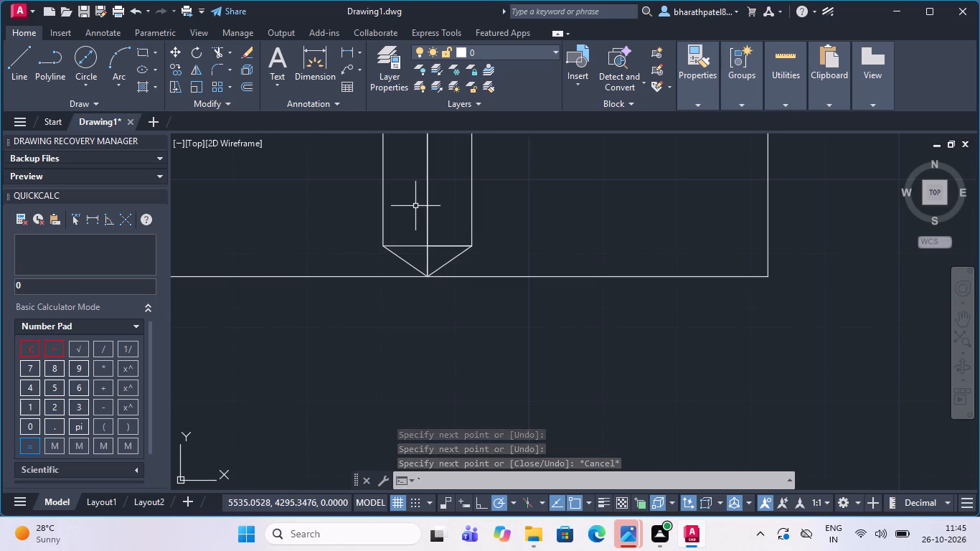
{"action": "scroll", "coordinate": [420, 197], "scroll_direction": "down", "scroll_amount": 3}
{"action": "scroll", "coordinate": [420, 176], "scroll_direction": "up", "scroll_amount": 3}
{"action": "scroll", "coordinate": [420, 176], "scroll_direction": "down", "scroll_amount": 2}
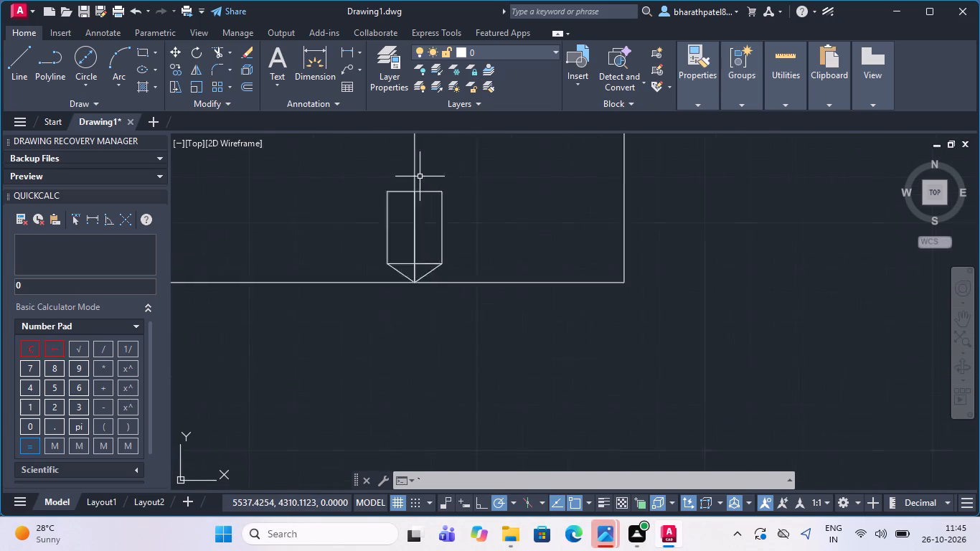
{"action": "scroll", "coordinate": [420, 181], "scroll_direction": "down", "scroll_amount": 2}
{"action": "scroll", "coordinate": [437, 157], "scroll_direction": "up", "scroll_amount": 2}
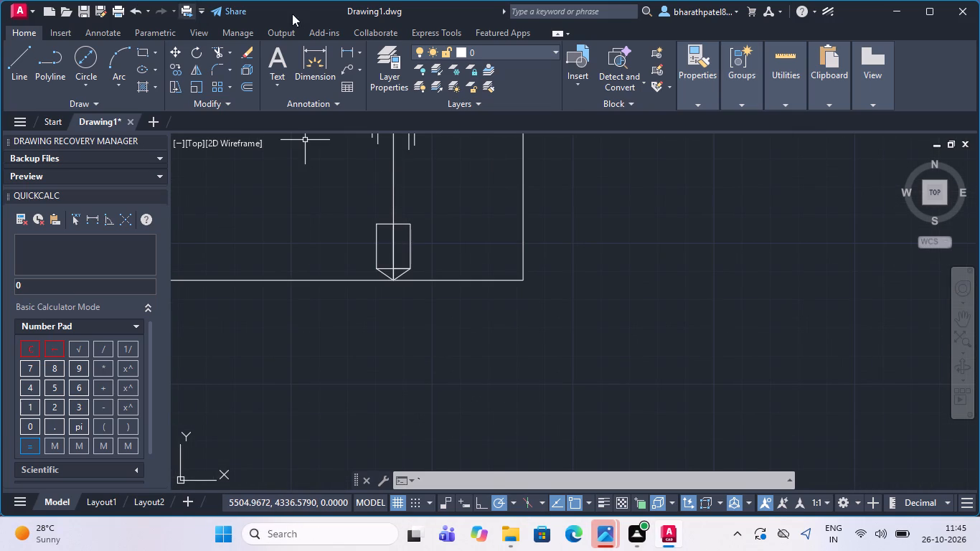
{"action": "left_click", "coordinate": [212, 50]}
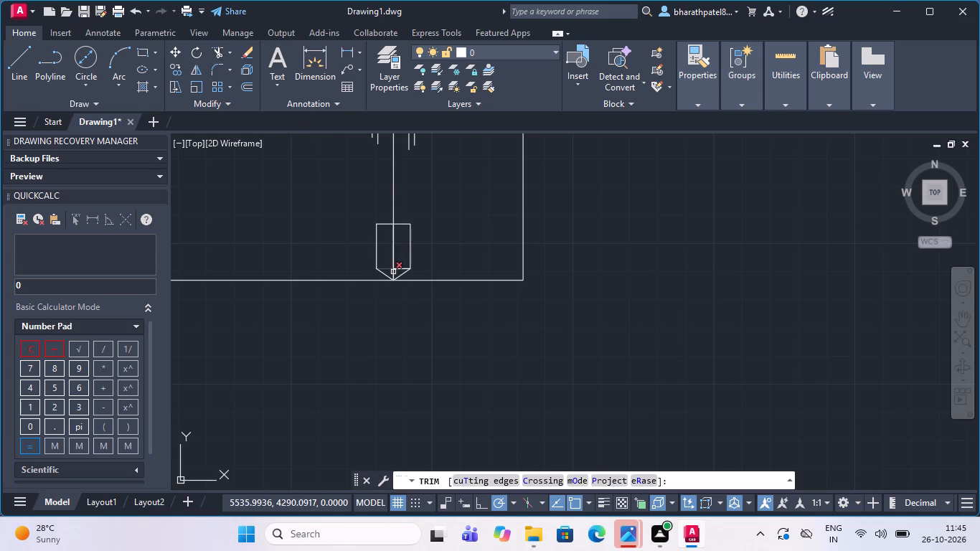
{"action": "left_click", "coordinate": [393, 275]}
{"action": "left_click", "coordinate": [393, 275]}
{"action": "left_click", "coordinate": [393, 275]}
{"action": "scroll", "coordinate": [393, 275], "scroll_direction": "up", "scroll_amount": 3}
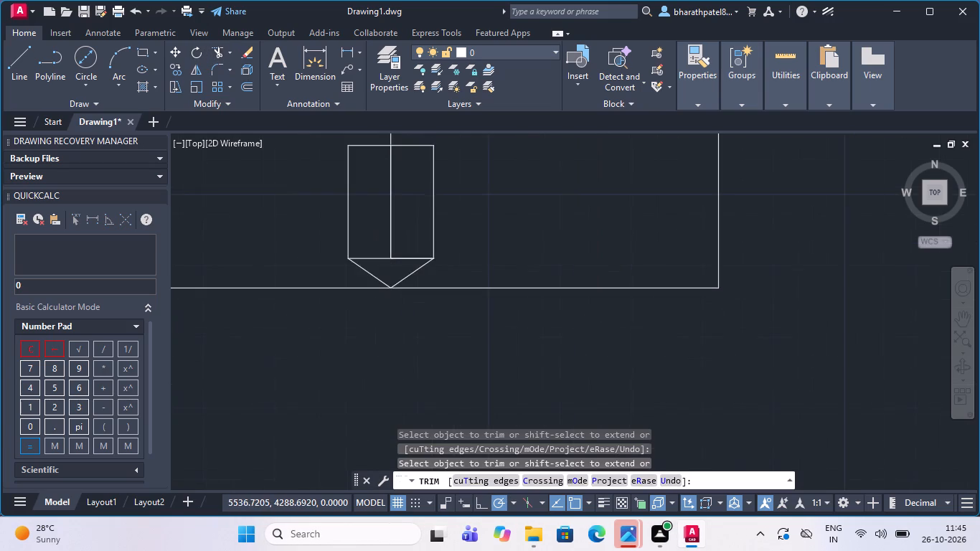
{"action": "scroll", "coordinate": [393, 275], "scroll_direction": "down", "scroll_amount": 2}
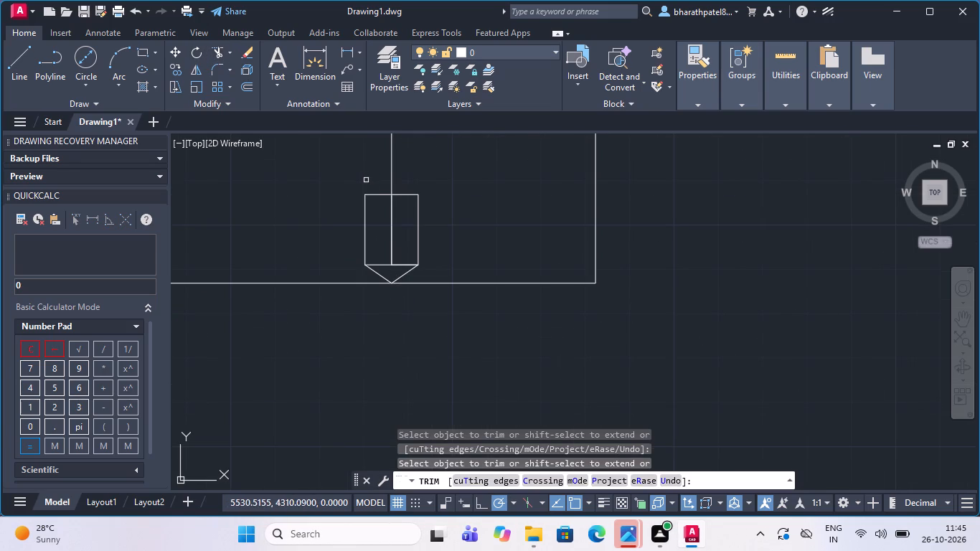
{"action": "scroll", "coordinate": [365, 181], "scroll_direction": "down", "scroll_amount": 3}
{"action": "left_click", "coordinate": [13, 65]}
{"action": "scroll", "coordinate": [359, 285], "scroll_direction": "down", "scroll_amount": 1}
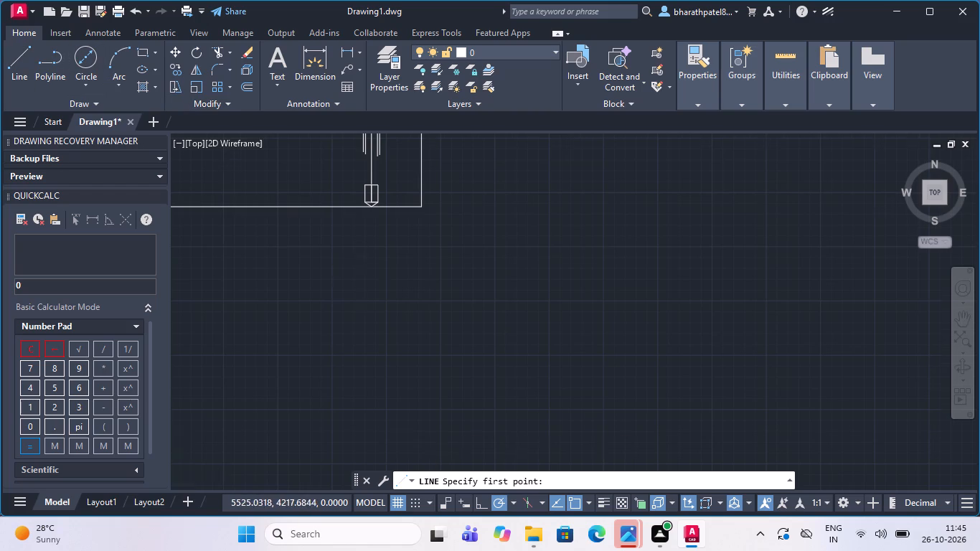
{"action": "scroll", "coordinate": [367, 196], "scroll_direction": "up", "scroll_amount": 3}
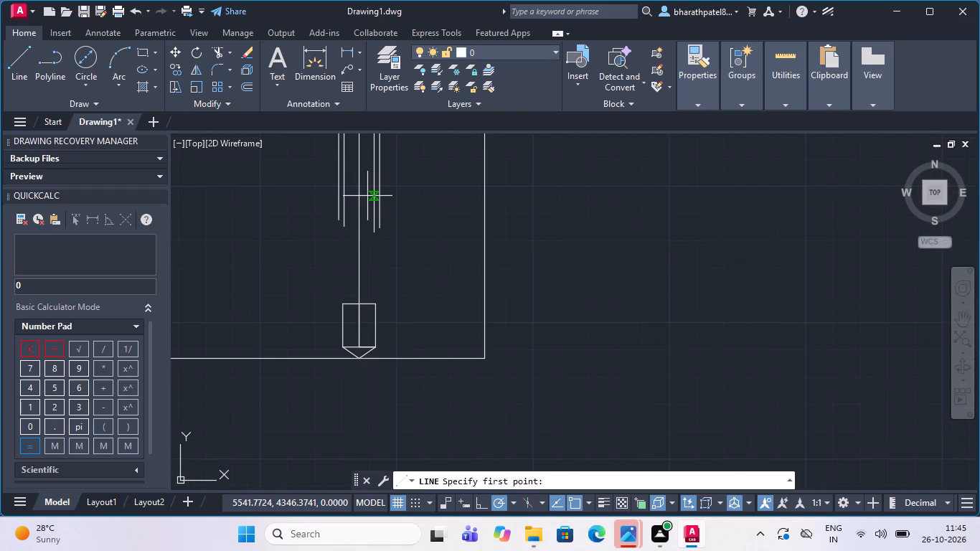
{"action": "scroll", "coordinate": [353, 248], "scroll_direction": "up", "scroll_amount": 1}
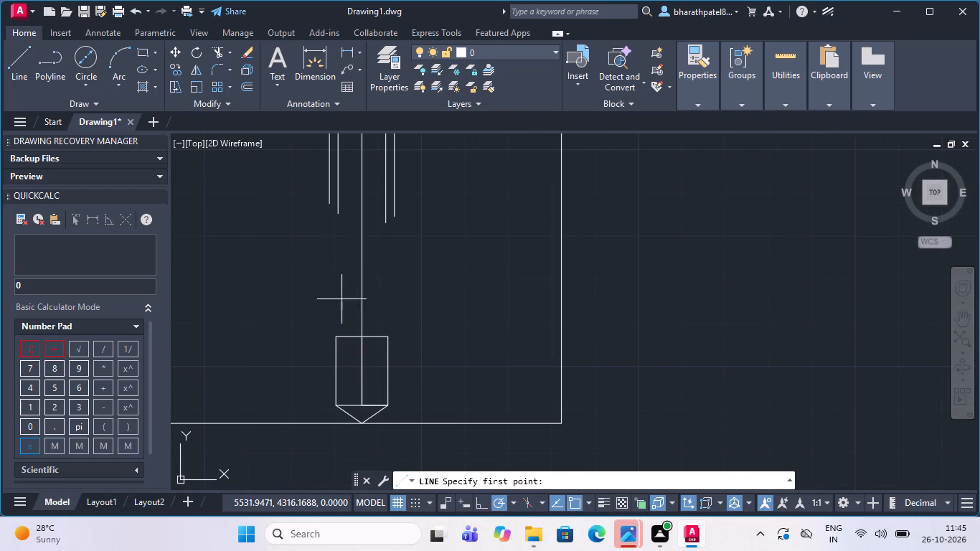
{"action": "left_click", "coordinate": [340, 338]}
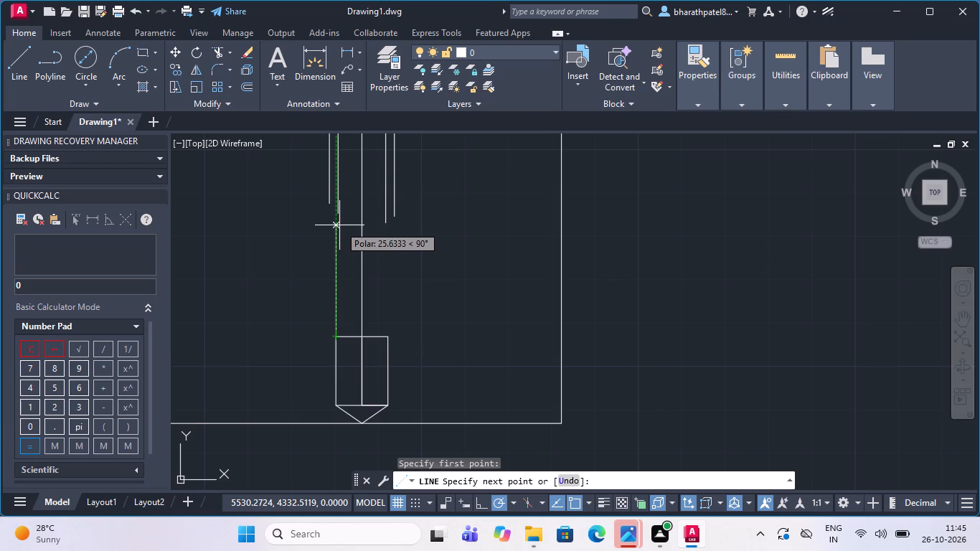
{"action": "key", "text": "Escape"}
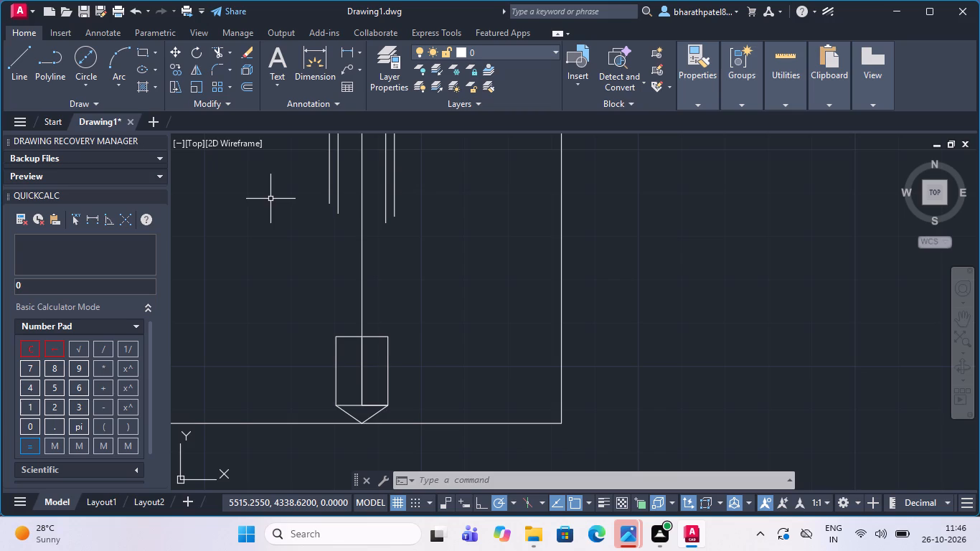
Draw a 115-unit vertical line upward from the frame's bottom line, slightly inside its right edge.
{"action": "scroll", "coordinate": [271, 198], "scroll_direction": "down", "scroll_amount": 3}
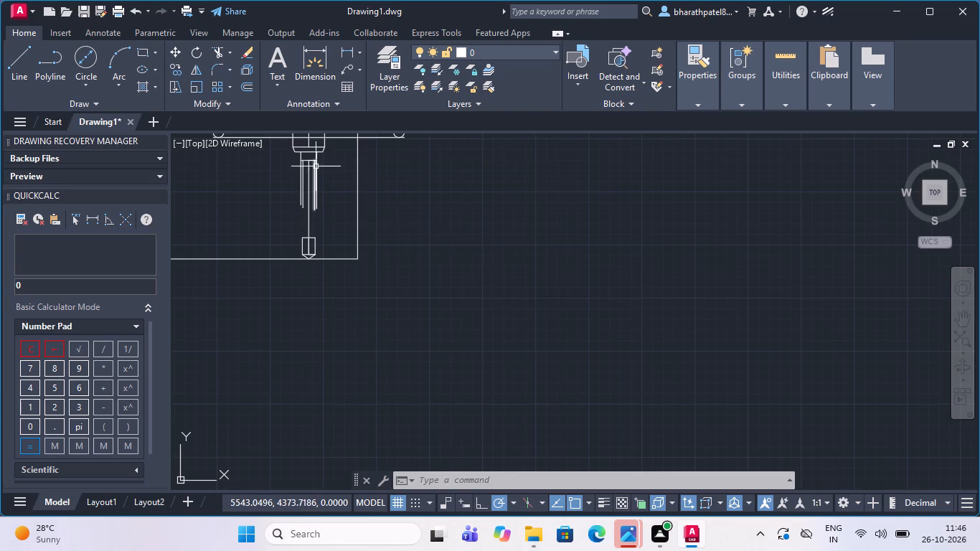
{"action": "scroll", "coordinate": [317, 199], "scroll_direction": "down", "scroll_amount": 2}
{"action": "scroll", "coordinate": [311, 176], "scroll_direction": "up", "scroll_amount": 3}
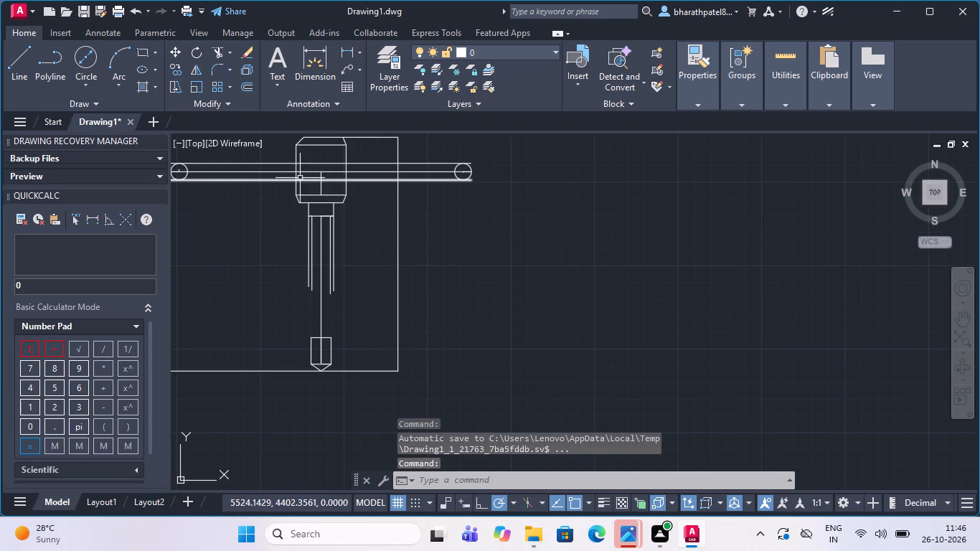
{"action": "left_click", "coordinate": [21, 72]}
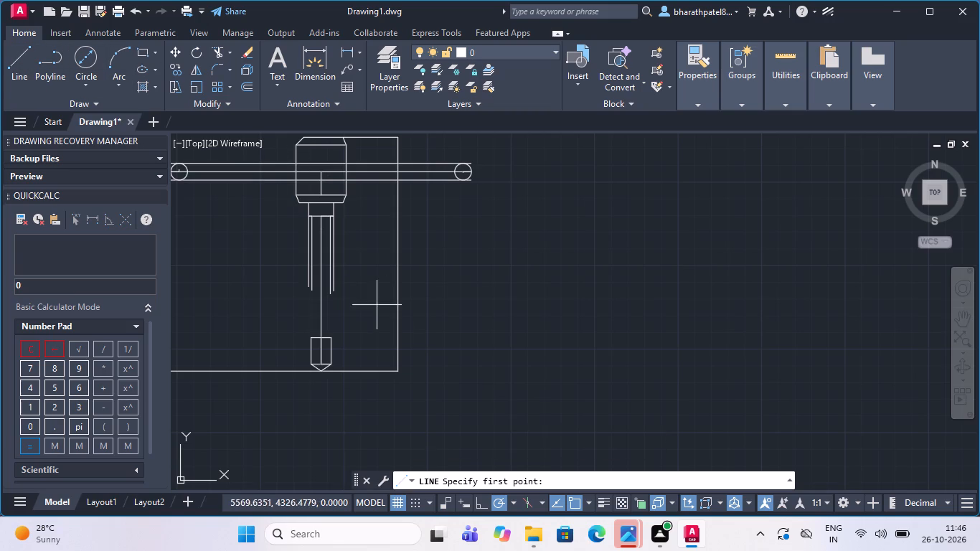
{"action": "left_click", "coordinate": [382, 372]}
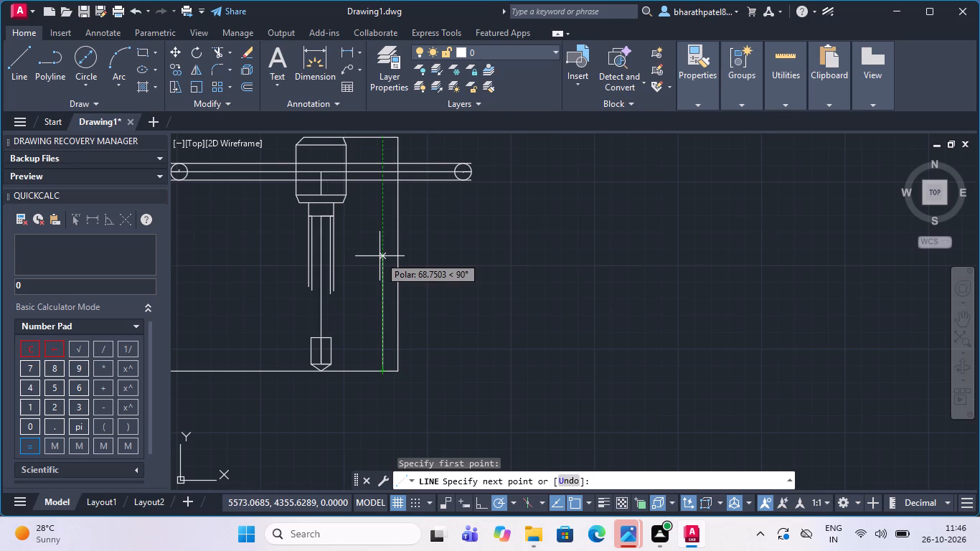
{"action": "type", "text": "11"}
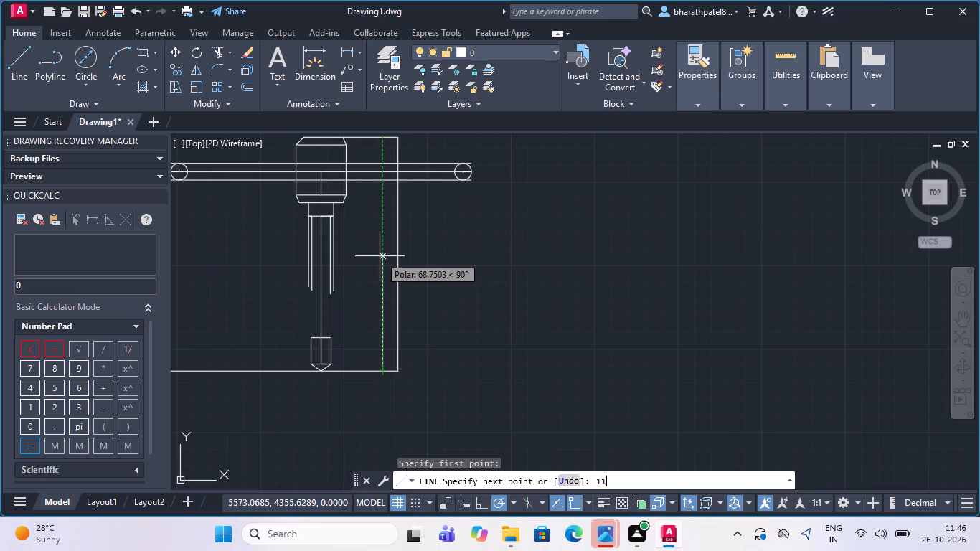
{"action": "key", "text": "5"}
{"action": "key", "text": "Return"}
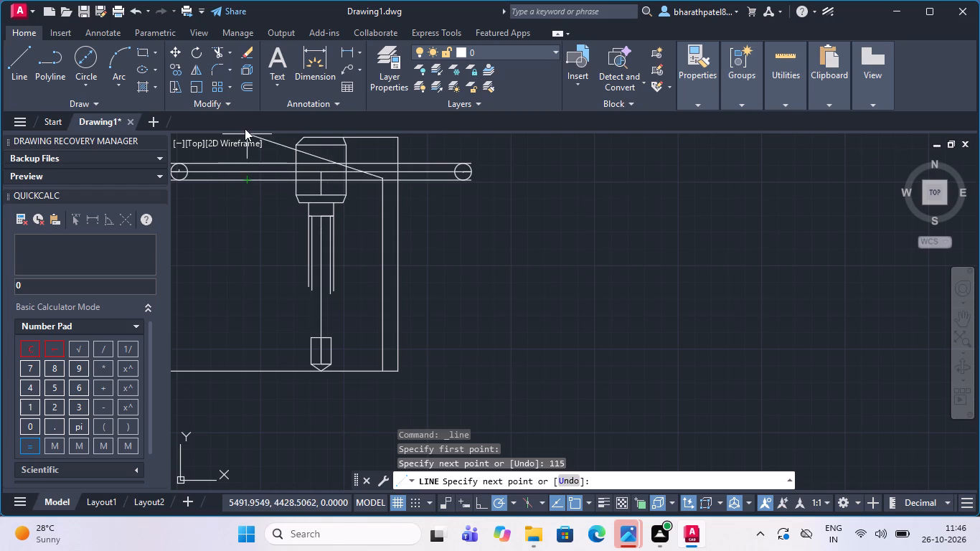
{"action": "key", "text": "Escape"}
Draw a closed rectangle 12 units wide and 20 units high from lines in the empty area right of the tool profile.
{"action": "left_click", "coordinate": [17, 62]}
{"action": "scroll", "coordinate": [330, 319], "scroll_direction": "down", "scroll_amount": 3}
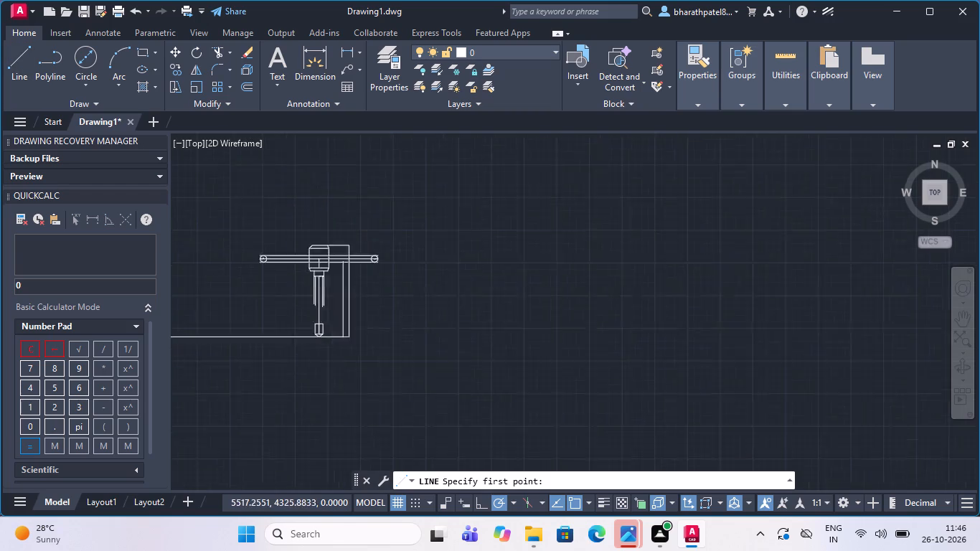
{"action": "scroll", "coordinate": [511, 300], "scroll_direction": "up", "scroll_amount": 4}
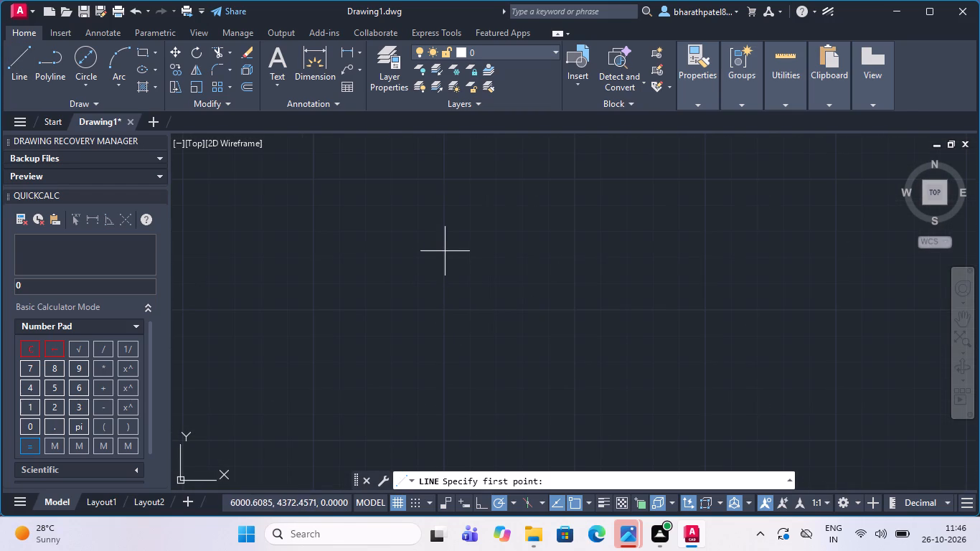
{"action": "left_click_drag", "start_coordinate": [440, 227], "coordinate": [433, 240]}
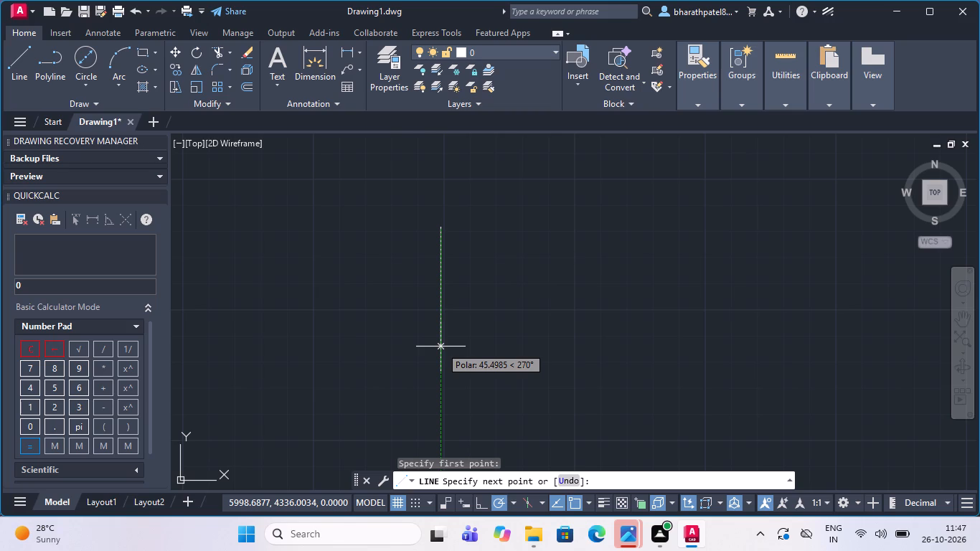
{"action": "key", "text": "2"}
{"action": "key", "text": "0"}
{"action": "key", "text": "Return"}
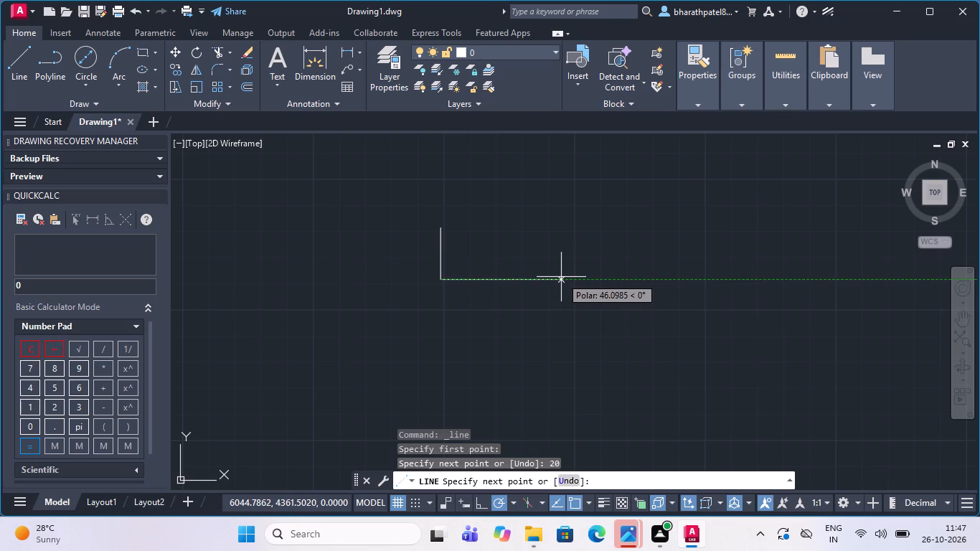
{"action": "type", "text": "12"}
{"action": "key", "text": "Return"}
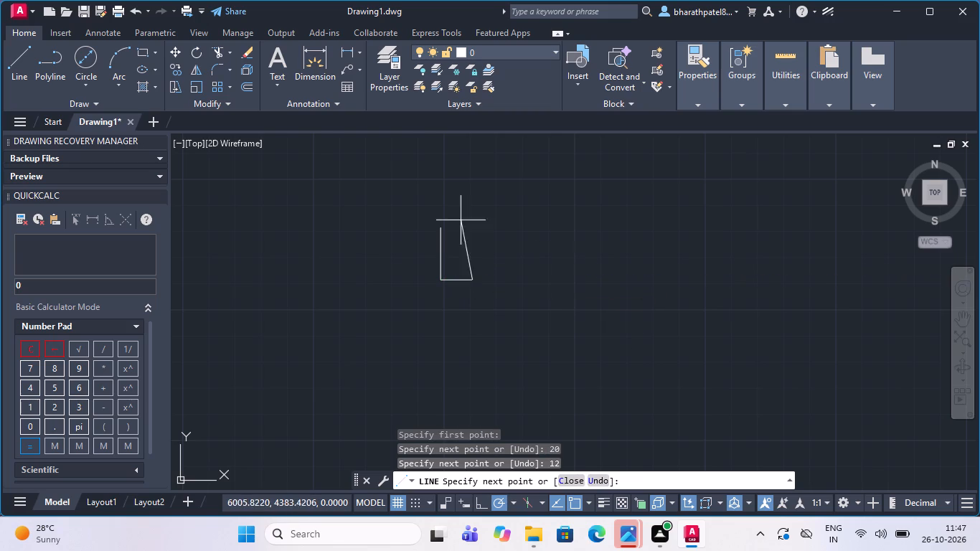
{"action": "type", "text": "20"}
{"action": "key", "text": "Return"}
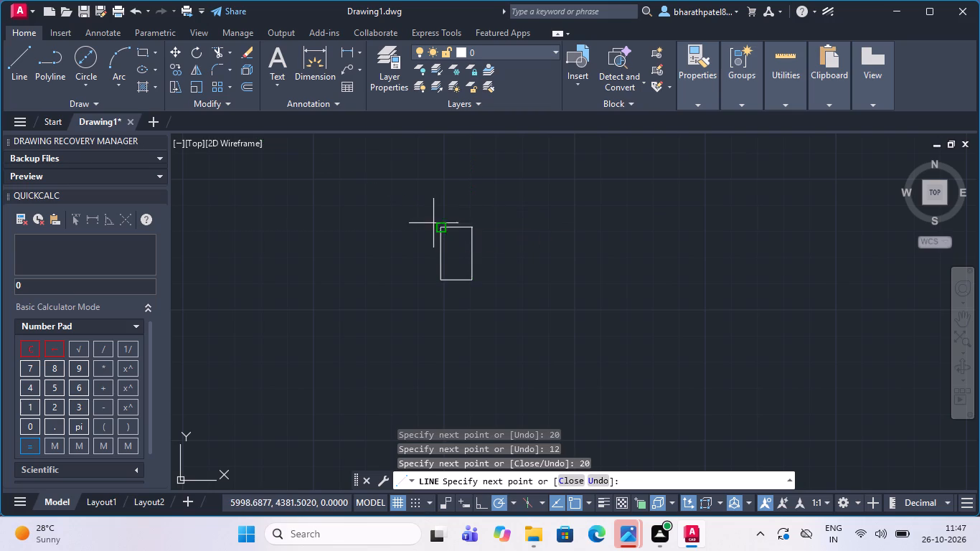
{"action": "type", "text": "12"}
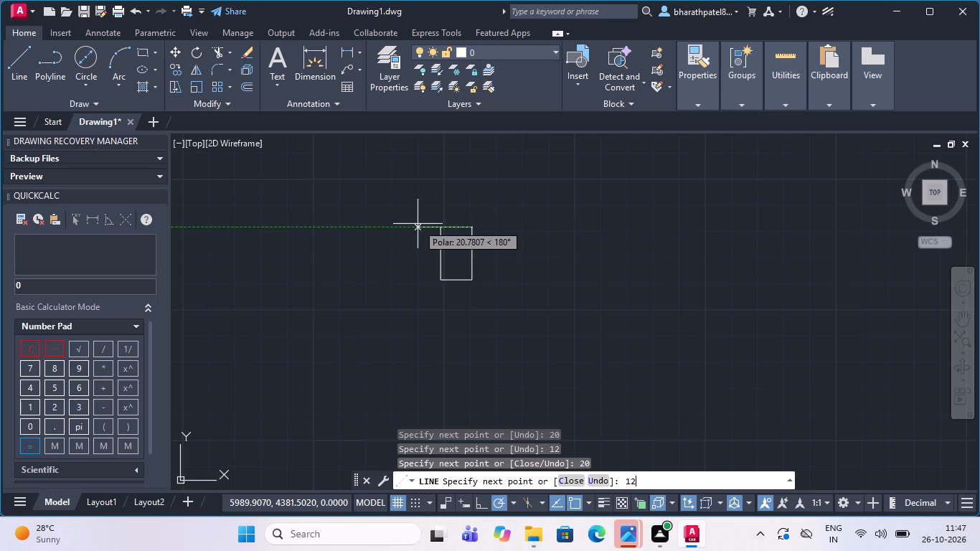
{"action": "key", "text": "Return"}
{"action": "key", "text": "Escape"}
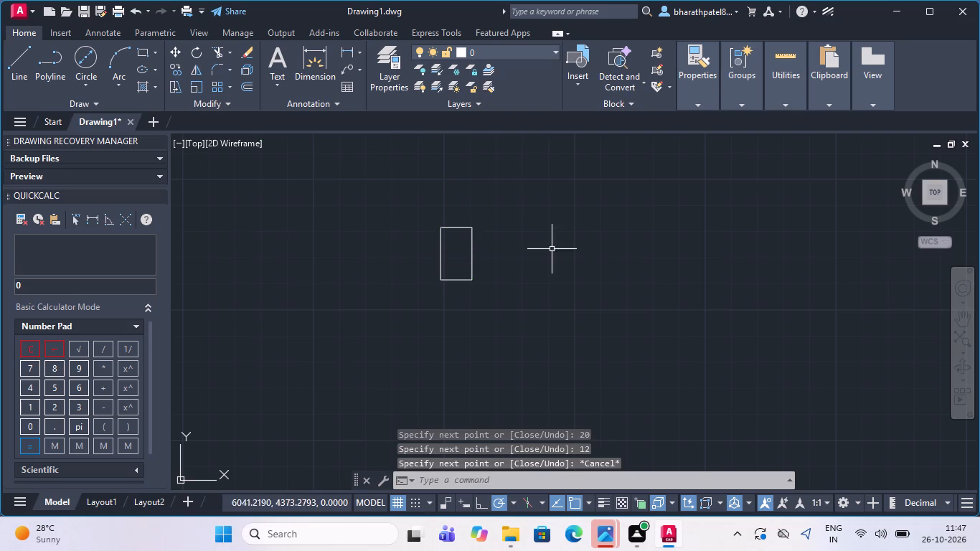
Draw outward-slanting lines from the new rectangle's lower corners: about 23 units at 293° from the right, about 30 units at 248° from the left.
{"action": "left_click", "coordinate": [24, 62]}
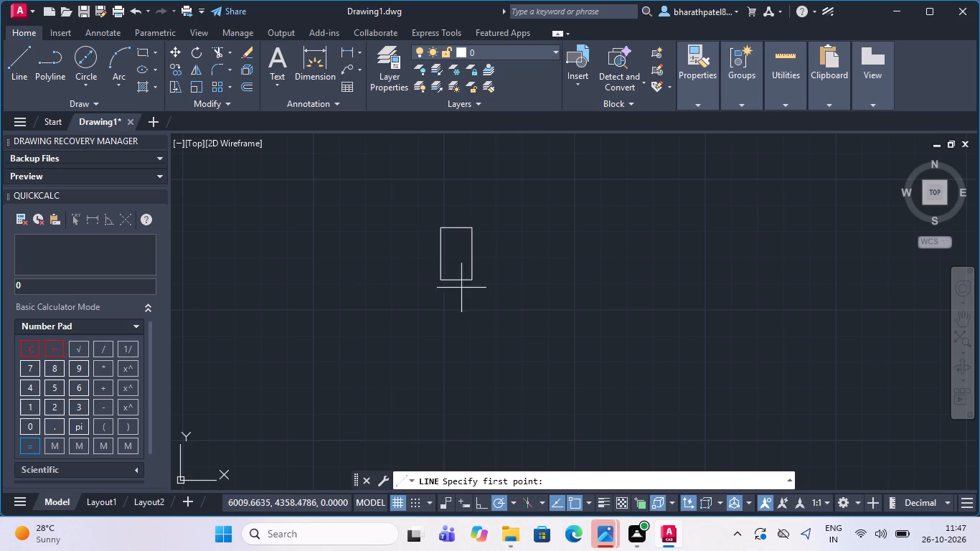
{"action": "left_click_drag", "start_coordinate": [473, 281], "coordinate": [476, 288]}
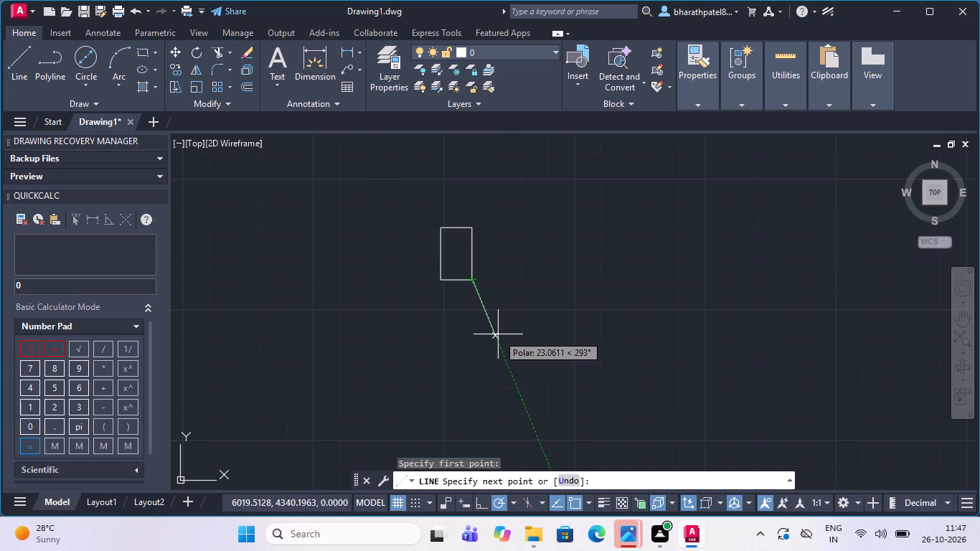
{"action": "left_click", "coordinate": [498, 334]}
{"action": "key", "text": "Escape"}
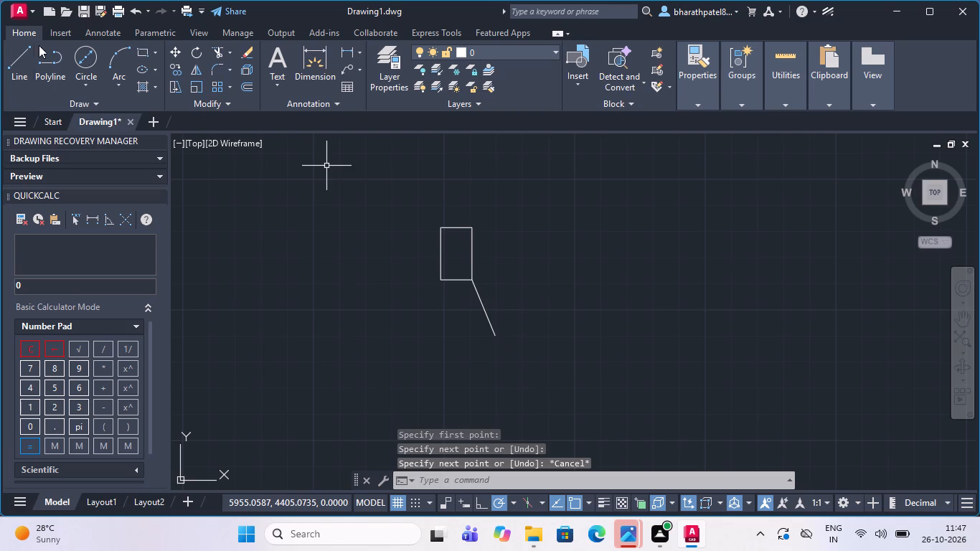
{"action": "left_click", "coordinate": [19, 55]}
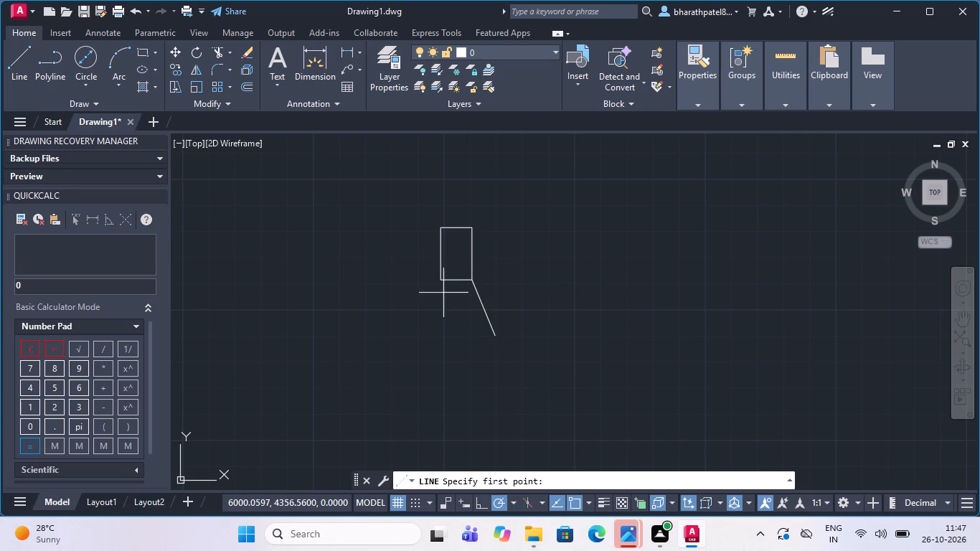
{"action": "left_click", "coordinate": [440, 278]}
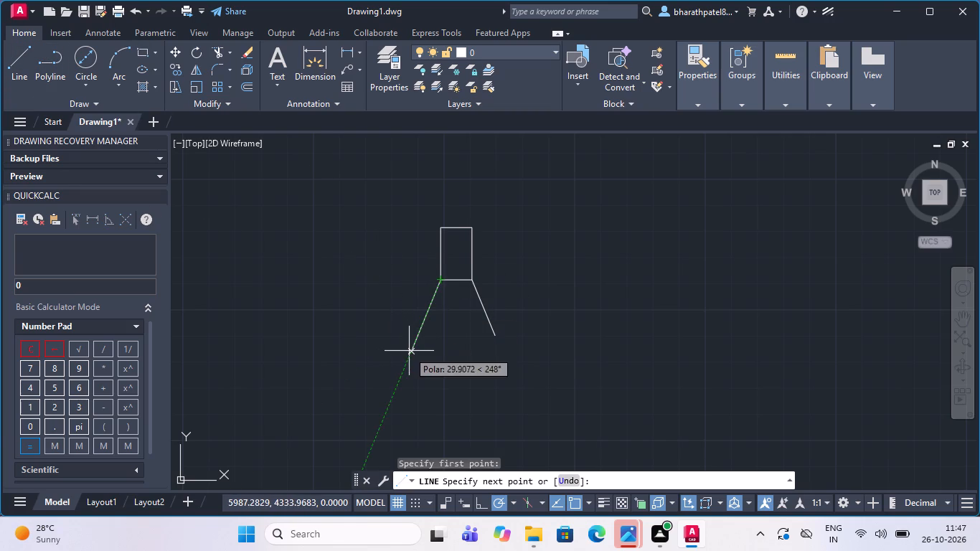
{"action": "left_click", "coordinate": [409, 351]}
{"action": "key", "text": "Escape"}
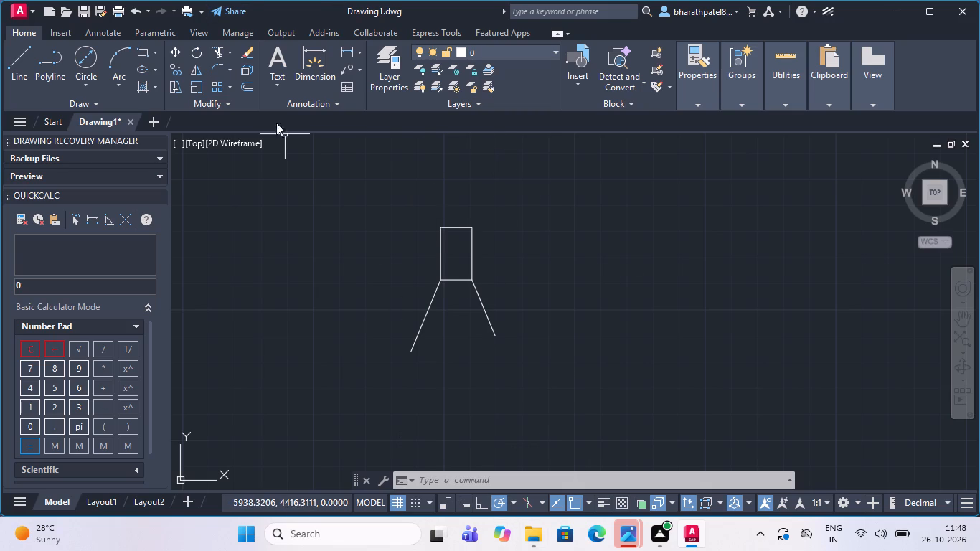
Check the angle between the two slanted lines with an Angular dimension, without placing it.
{"action": "left_click", "coordinate": [359, 53]}
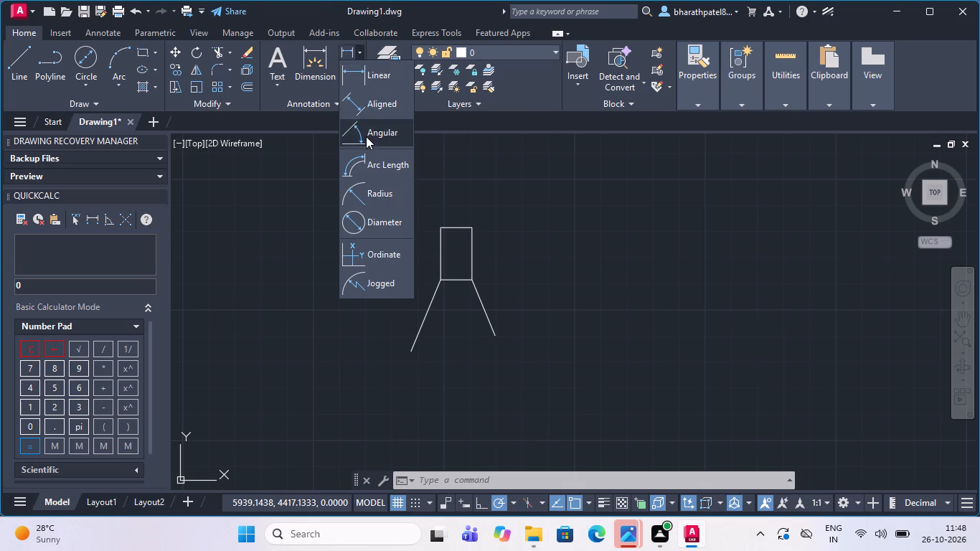
{"action": "left_click", "coordinate": [364, 138]}
{"action": "left_click_drag", "start_coordinate": [433, 303], "coordinate": [490, 316]}
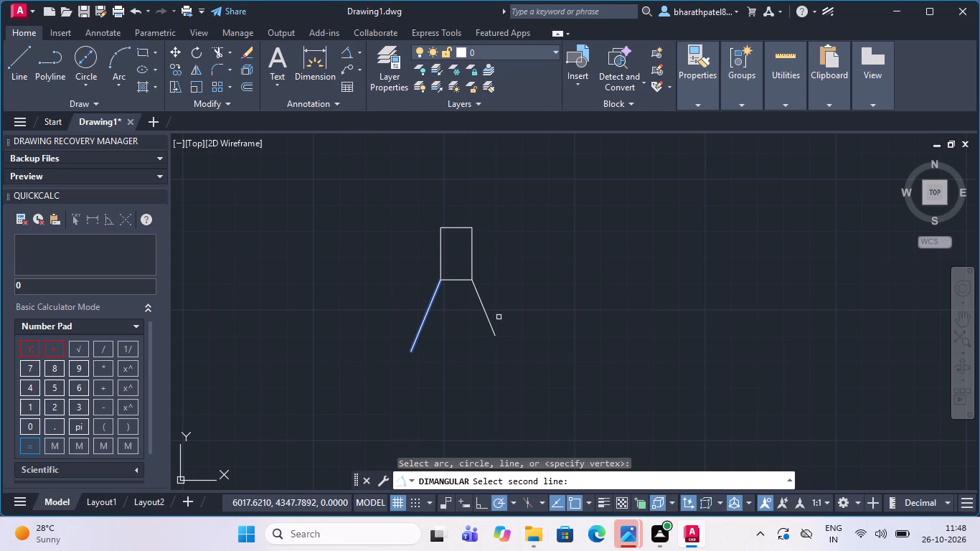
{"action": "left_click", "coordinate": [481, 308]}
{"action": "scroll", "coordinate": [470, 322], "scroll_direction": "up", "scroll_amount": 2}
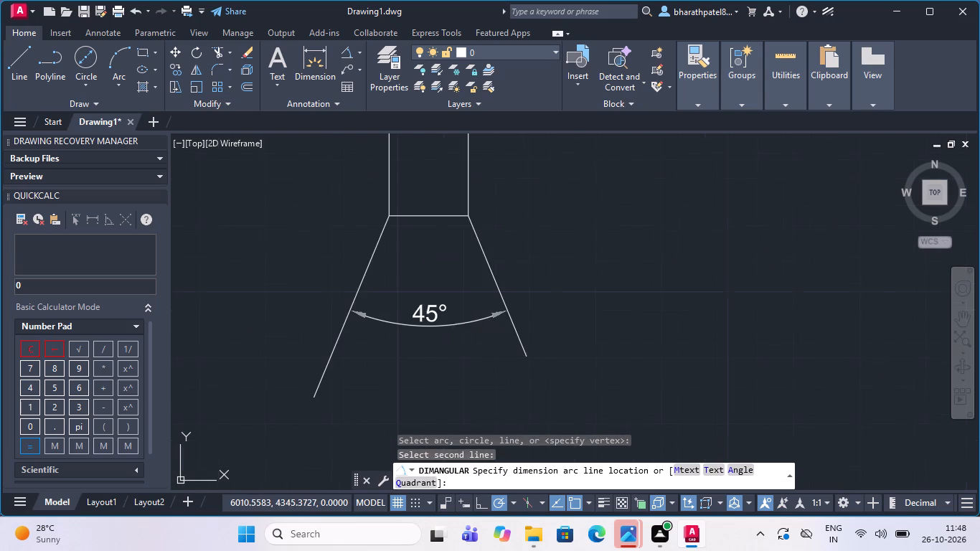
{"action": "key", "text": "Escape"}
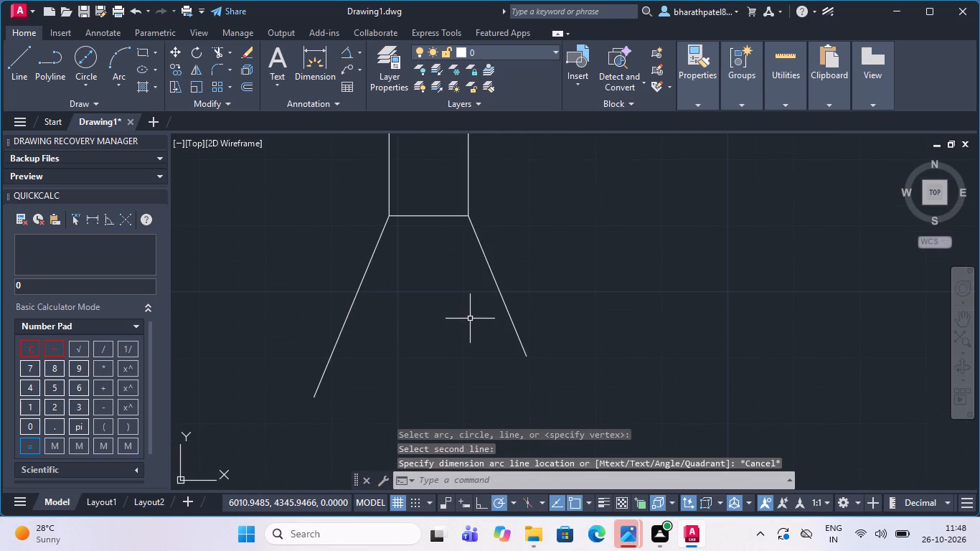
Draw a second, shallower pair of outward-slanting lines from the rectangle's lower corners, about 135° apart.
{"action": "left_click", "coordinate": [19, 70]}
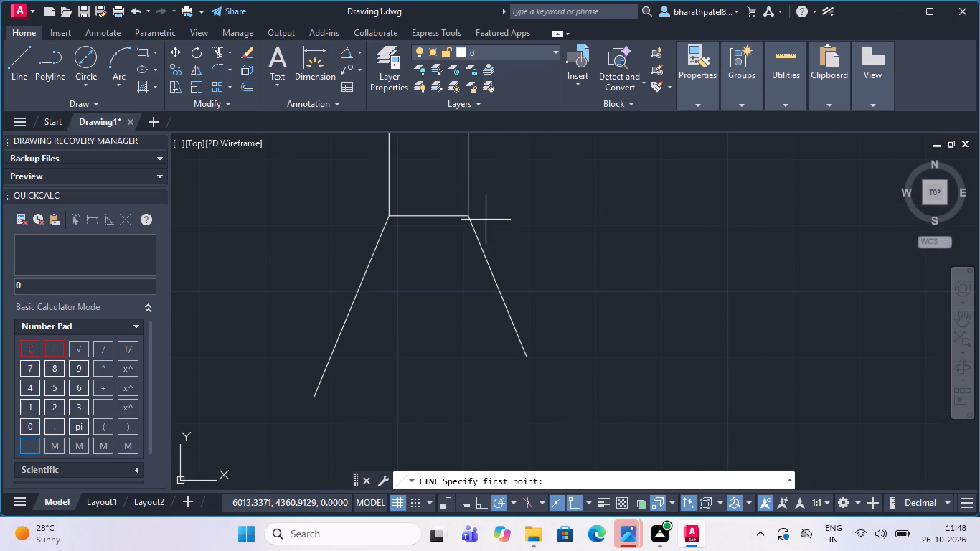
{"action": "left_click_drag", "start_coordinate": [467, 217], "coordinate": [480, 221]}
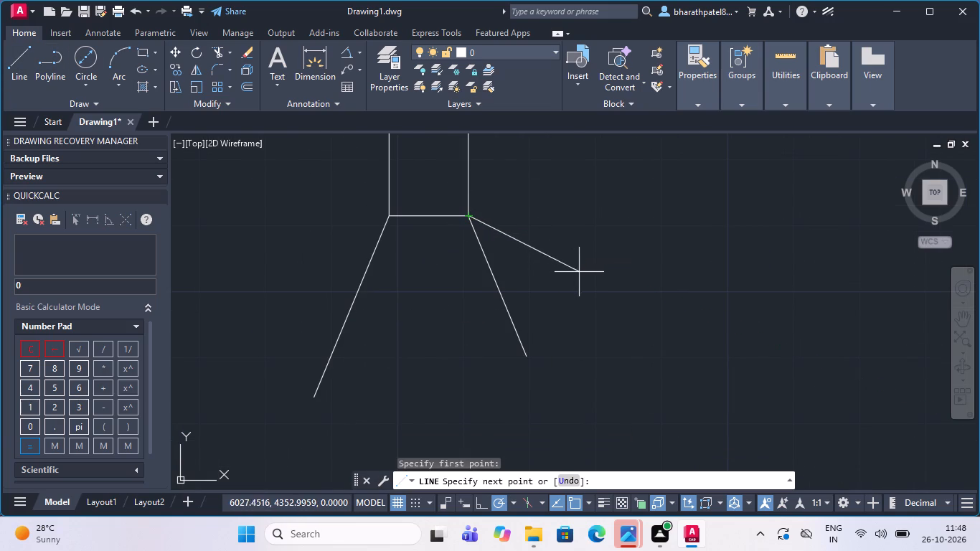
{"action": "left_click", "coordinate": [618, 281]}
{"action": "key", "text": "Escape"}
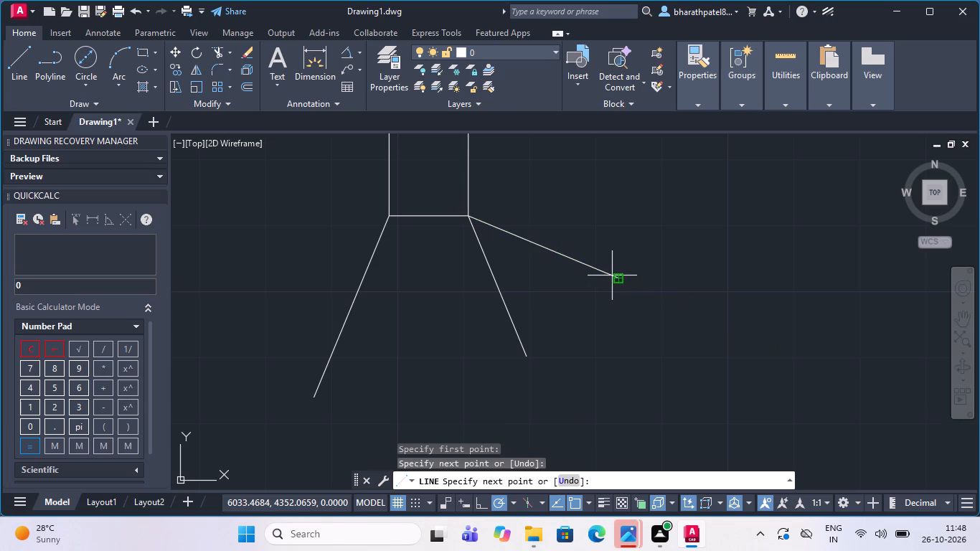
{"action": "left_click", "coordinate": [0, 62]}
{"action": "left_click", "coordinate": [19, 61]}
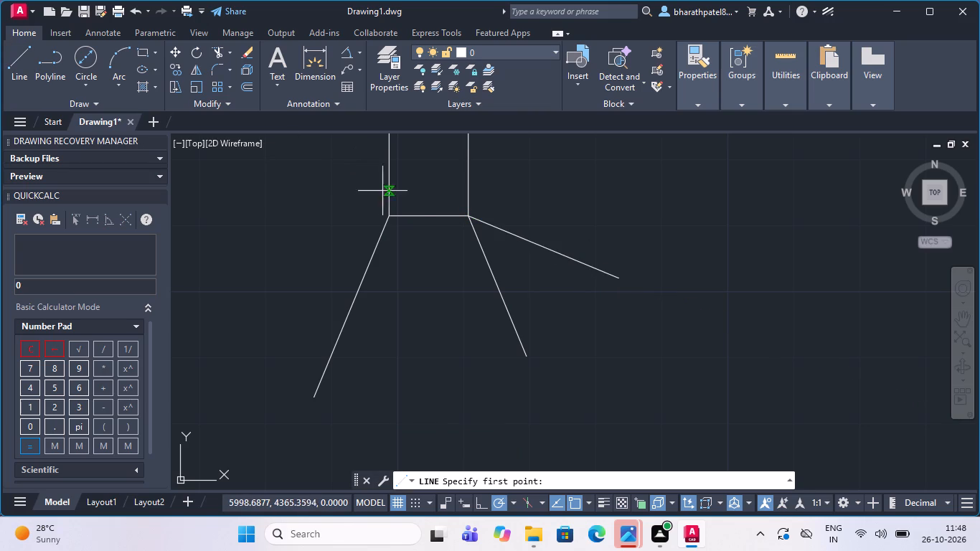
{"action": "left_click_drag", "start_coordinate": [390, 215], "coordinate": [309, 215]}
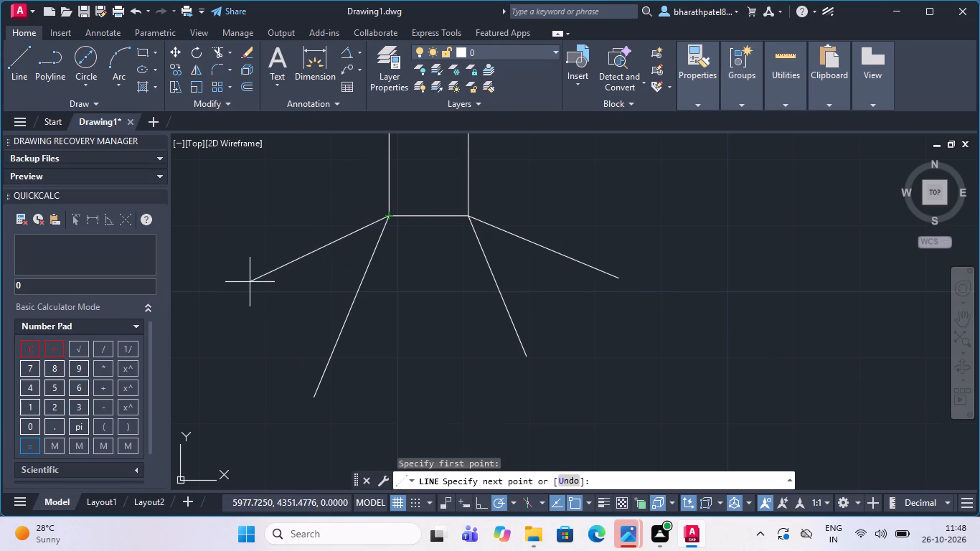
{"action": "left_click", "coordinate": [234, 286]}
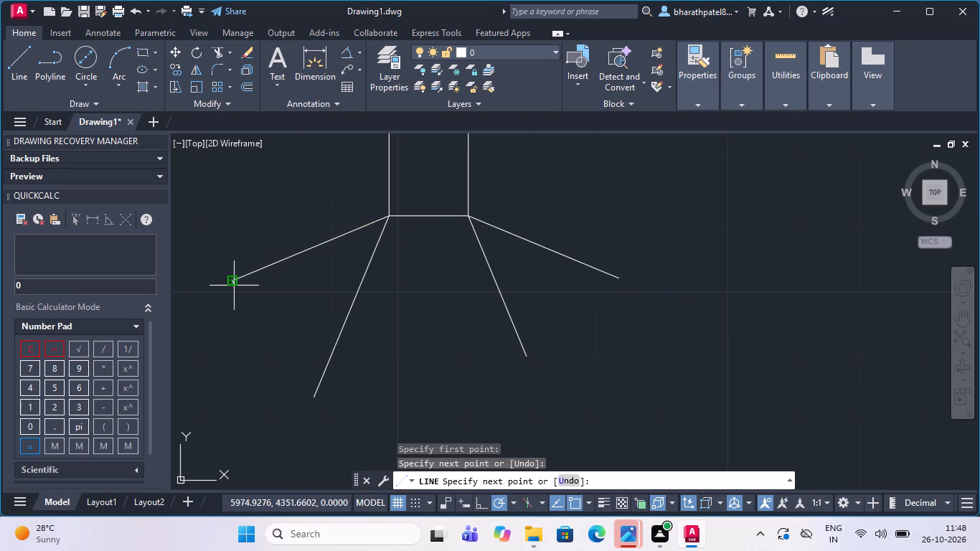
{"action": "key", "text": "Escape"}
Check the angle between the two shallower slanted lines with an Angular dimension, without placing it.
{"action": "left_click_drag", "start_coordinate": [339, 47], "coordinate": [337, 54]}
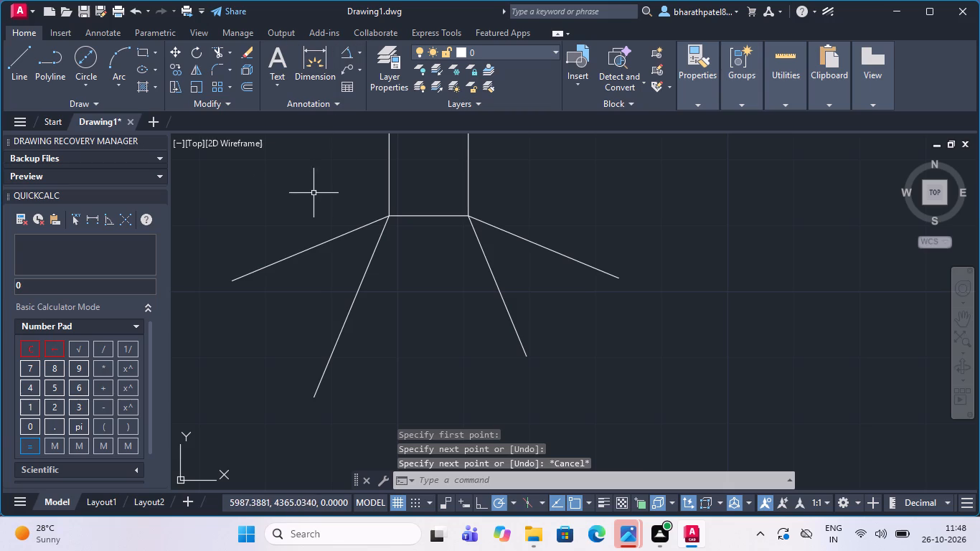
{"action": "left_click", "coordinate": [345, 50]}
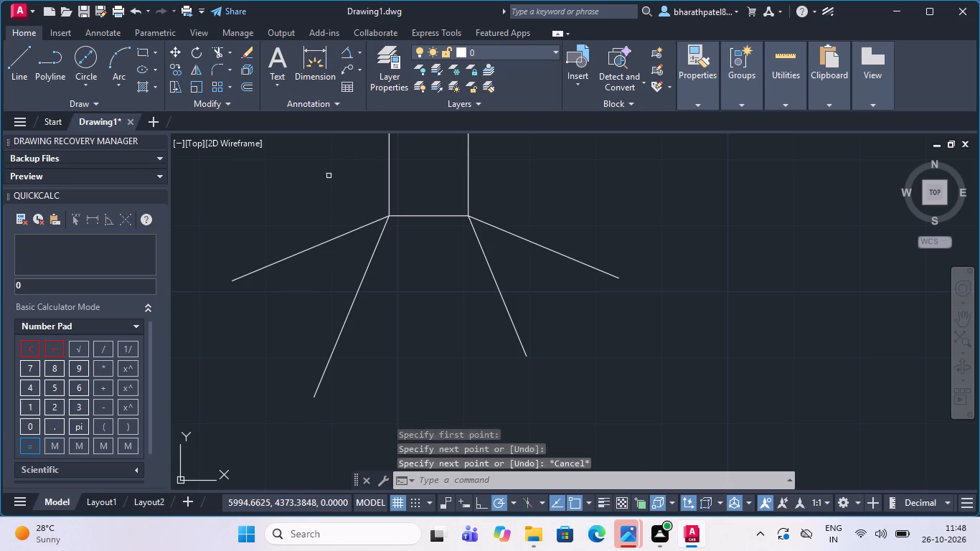
{"action": "left_click", "coordinate": [316, 247]}
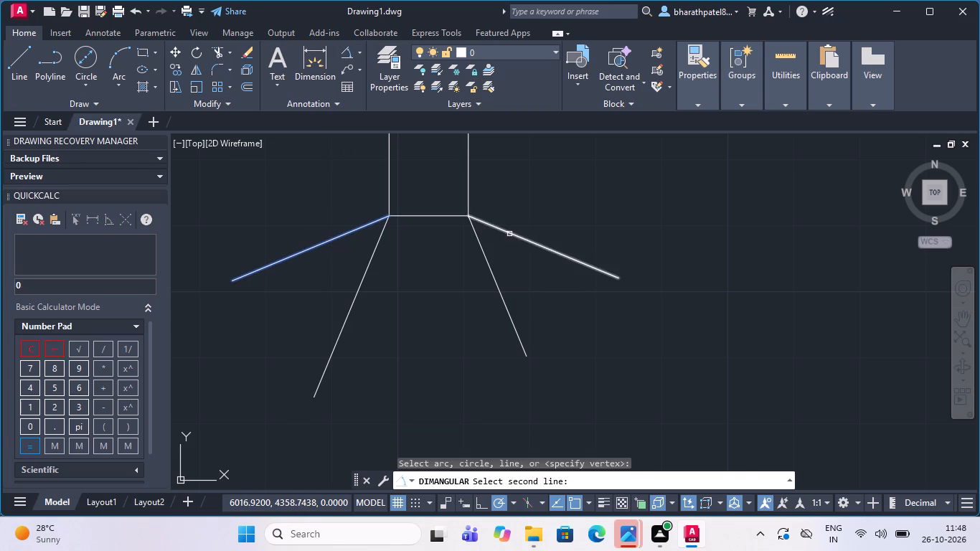
{"action": "left_click", "coordinate": [509, 234]}
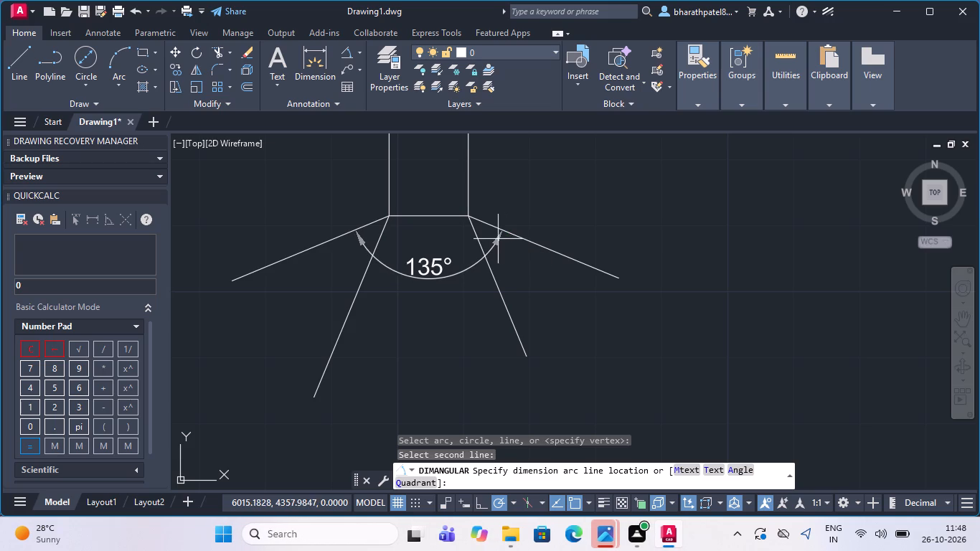
{"action": "key", "text": "Escape"}
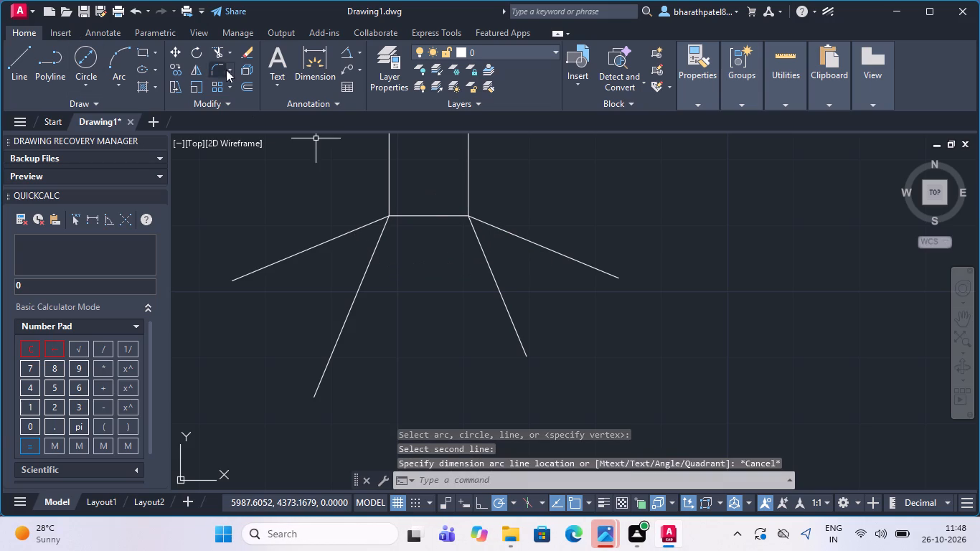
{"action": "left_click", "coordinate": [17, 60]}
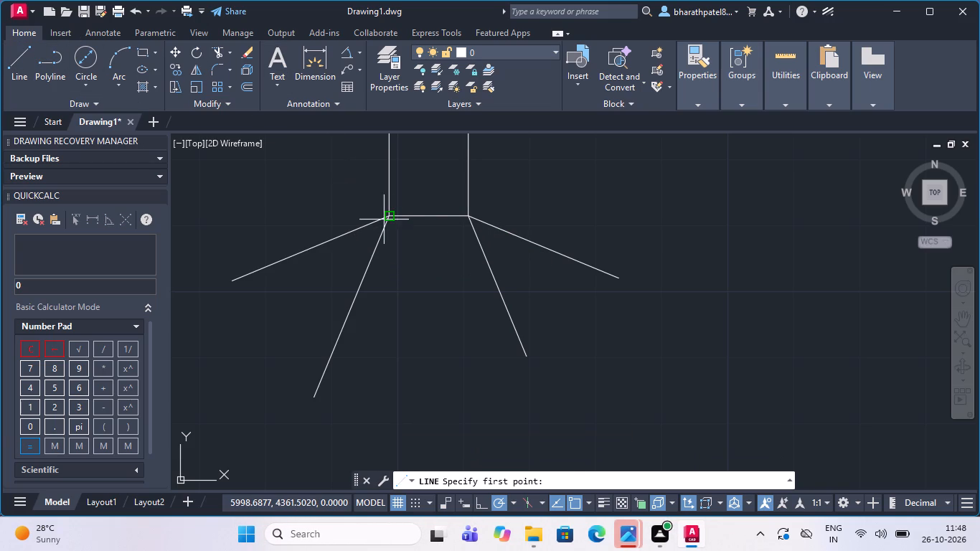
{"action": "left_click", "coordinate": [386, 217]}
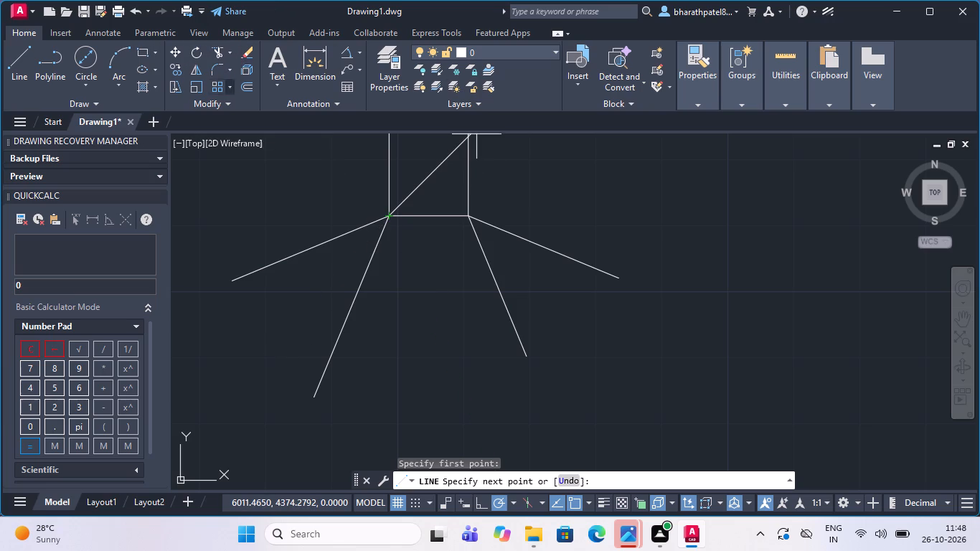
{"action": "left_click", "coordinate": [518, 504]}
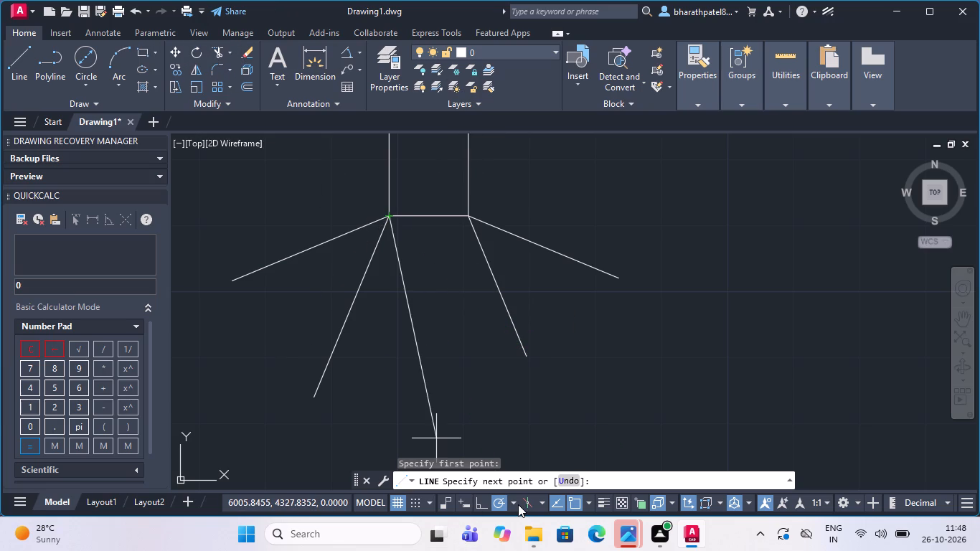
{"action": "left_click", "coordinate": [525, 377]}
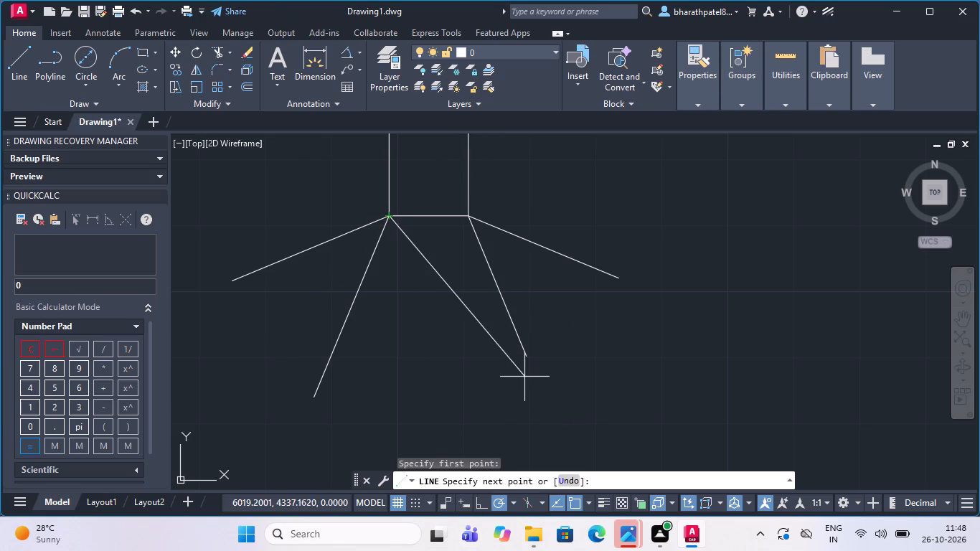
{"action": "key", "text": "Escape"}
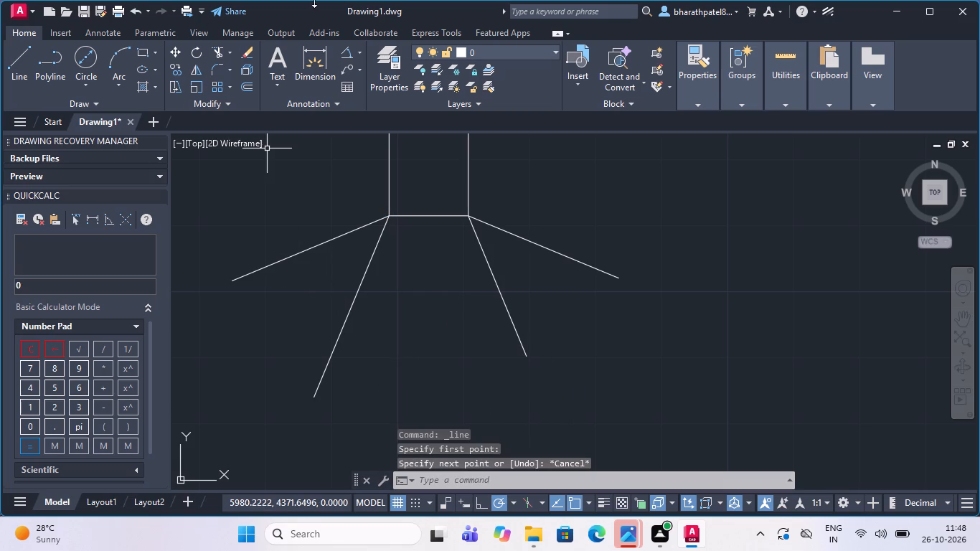
Remove all four slanted lines below the rectangle with a Trim fence across them.
{"action": "left_click", "coordinate": [218, 51]}
{"action": "left_click_drag", "start_coordinate": [268, 235], "coordinate": [509, 273]}
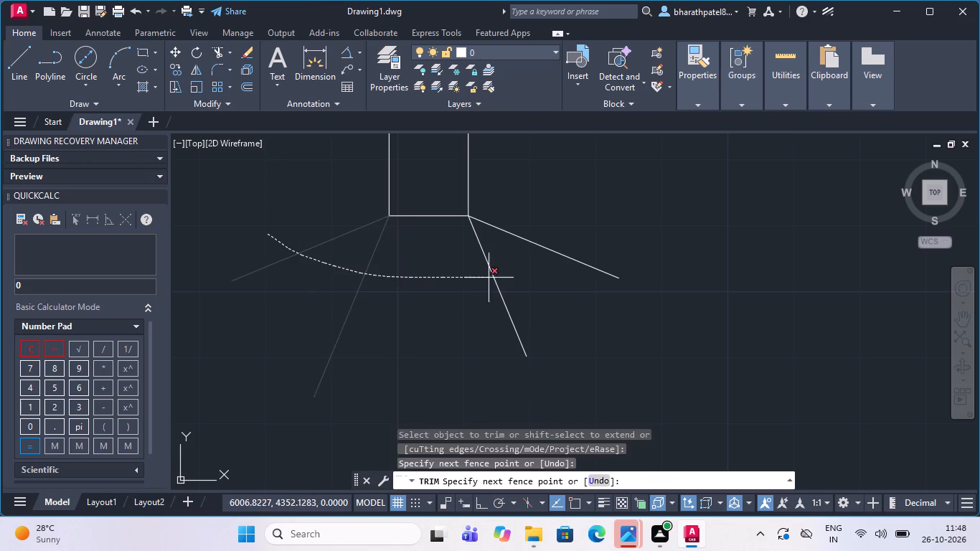
{"action": "left_click_drag", "start_coordinate": [509, 273], "coordinate": [599, 232]}
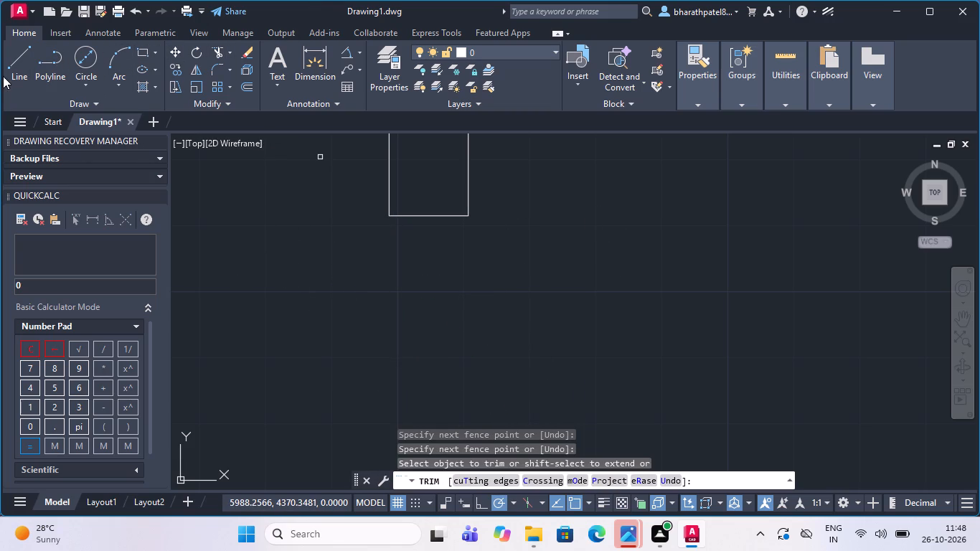
Draw outward-slanting lines from the rectangle's lower corners: about 11 units at 300° from the right, about 17 units at 240° from the left.
{"action": "left_click", "coordinate": [7, 67]}
{"action": "left_click_drag", "start_coordinate": [466, 213], "coordinate": [474, 221]}
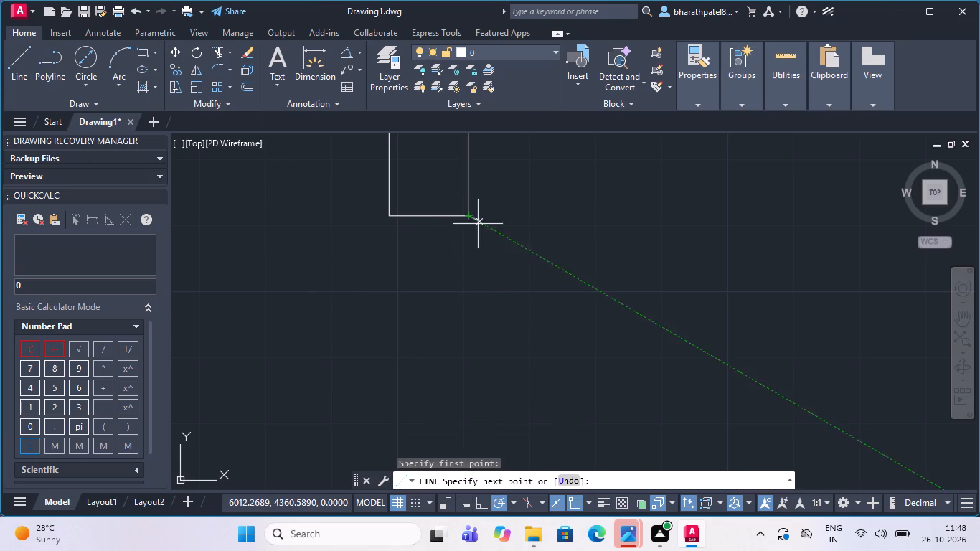
{"action": "left_click", "coordinate": [499, 281]}
{"action": "key", "text": "Escape"}
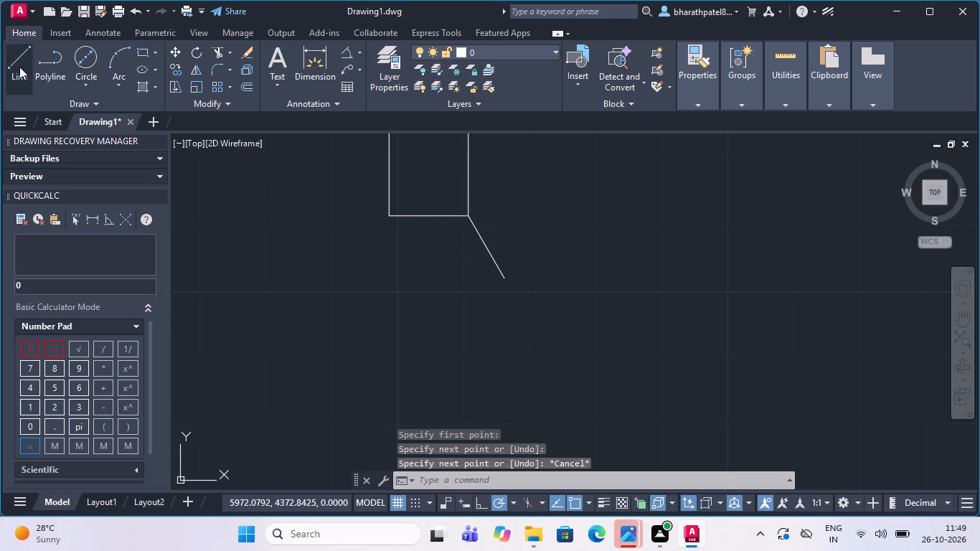
{"action": "left_click", "coordinate": [17, 67]}
{"action": "left_click", "coordinate": [390, 216]}
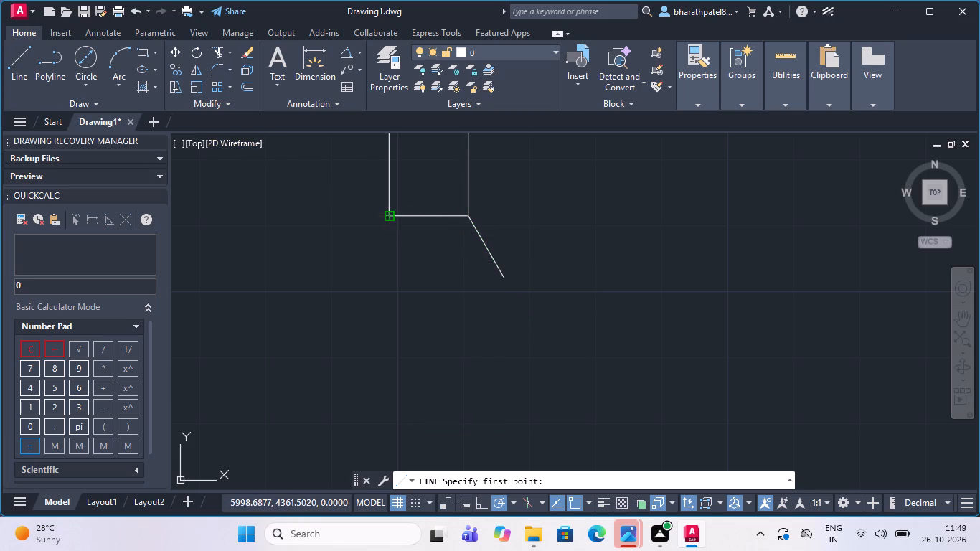
{"action": "left_click", "coordinate": [338, 312]}
{"action": "key", "text": "Escape"}
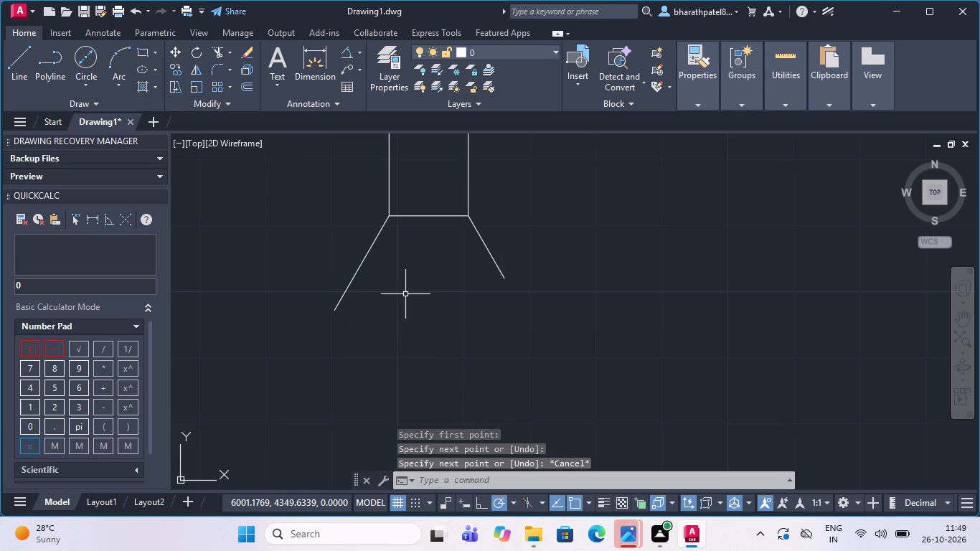
Check the angle between the two new slanted lines with an Angular dimension, without placing it.
{"action": "left_click", "coordinate": [351, 51]}
{"action": "left_click", "coordinate": [367, 257]}
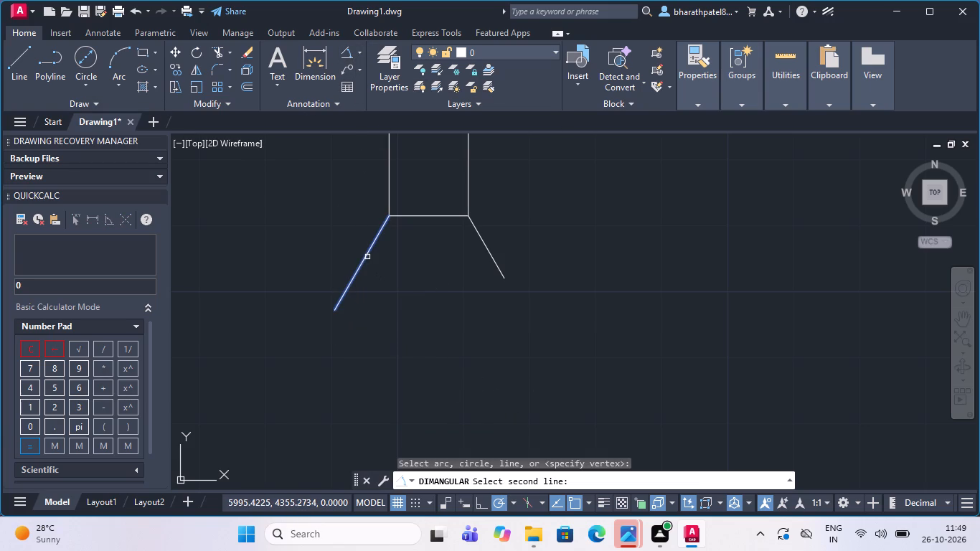
{"action": "left_click", "coordinate": [488, 250]}
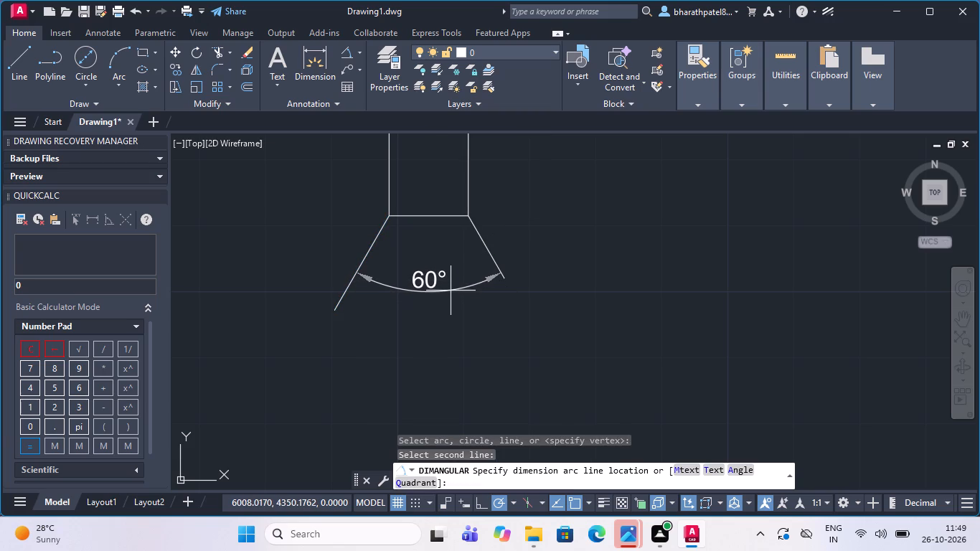
{"action": "key", "text": "Escape"}
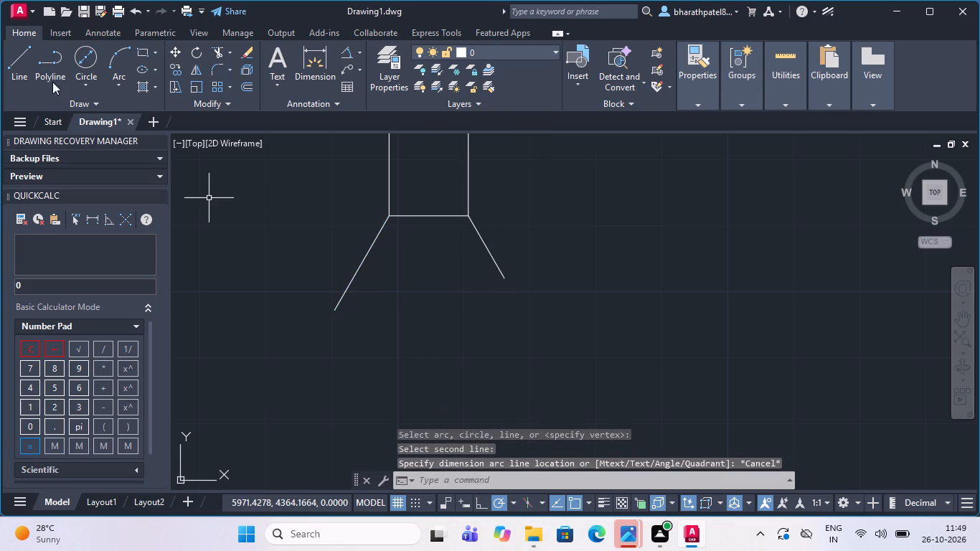
Draw a shallower pair of outward-slanting lines from the rectangle's lower corners, at 330° from the right and 210° from the left.
{"action": "left_click", "coordinate": [24, 65]}
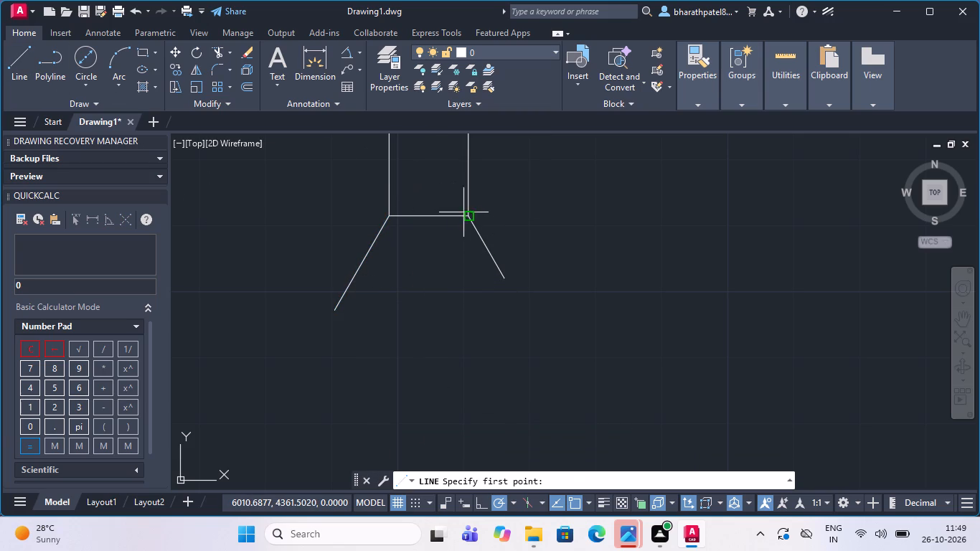
{"action": "left_click", "coordinate": [466, 212]}
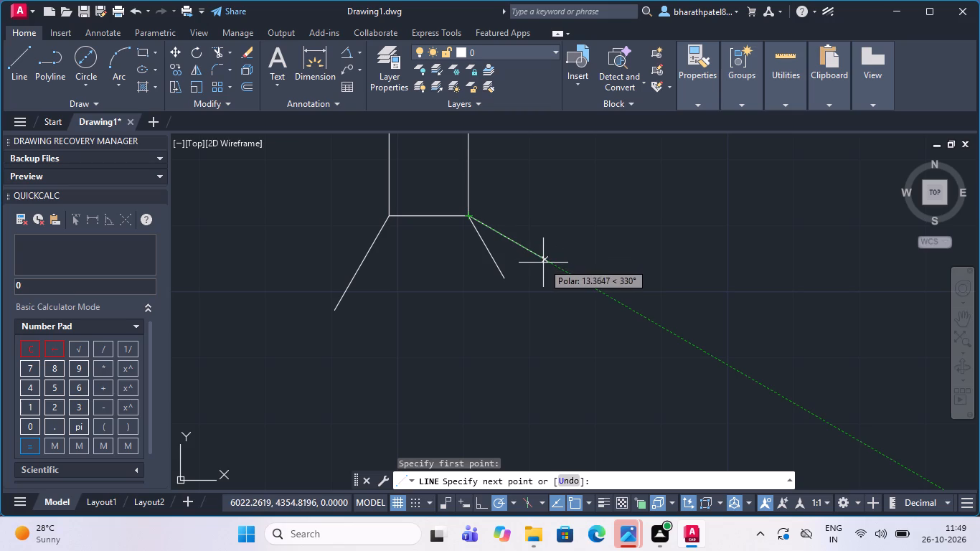
{"action": "left_click", "coordinate": [555, 272]}
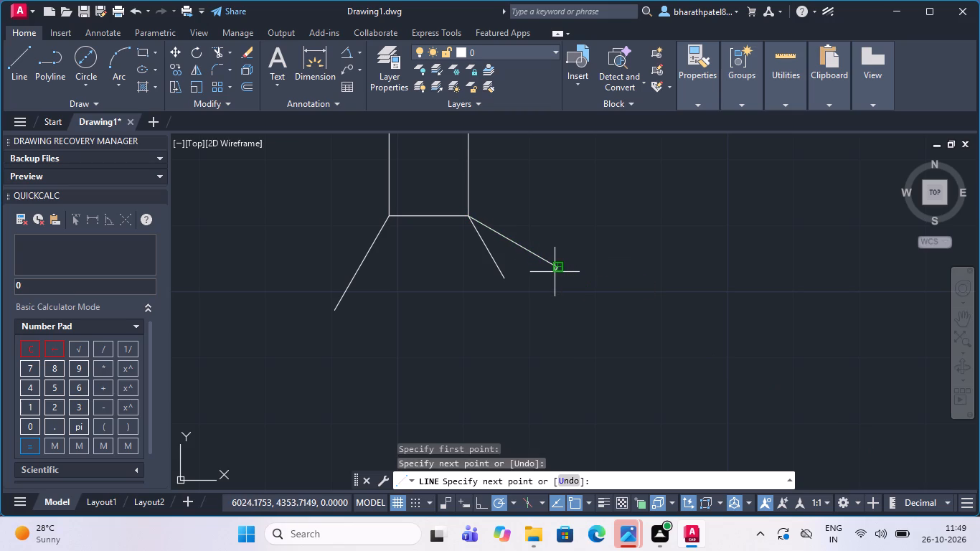
{"action": "key", "text": "Escape"}
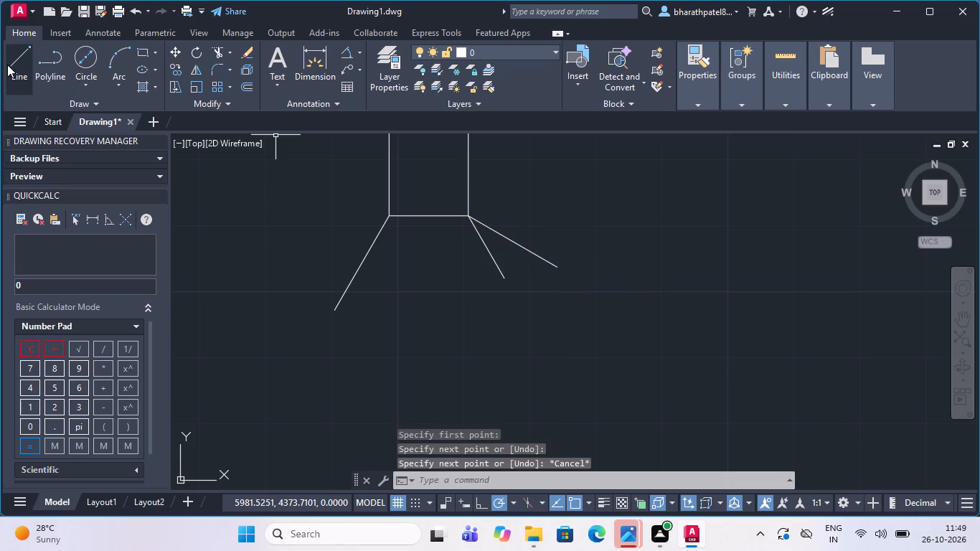
{"action": "left_click_drag", "start_coordinate": [7, 65], "coordinate": [19, 65]}
{"action": "left_click", "coordinate": [390, 215]}
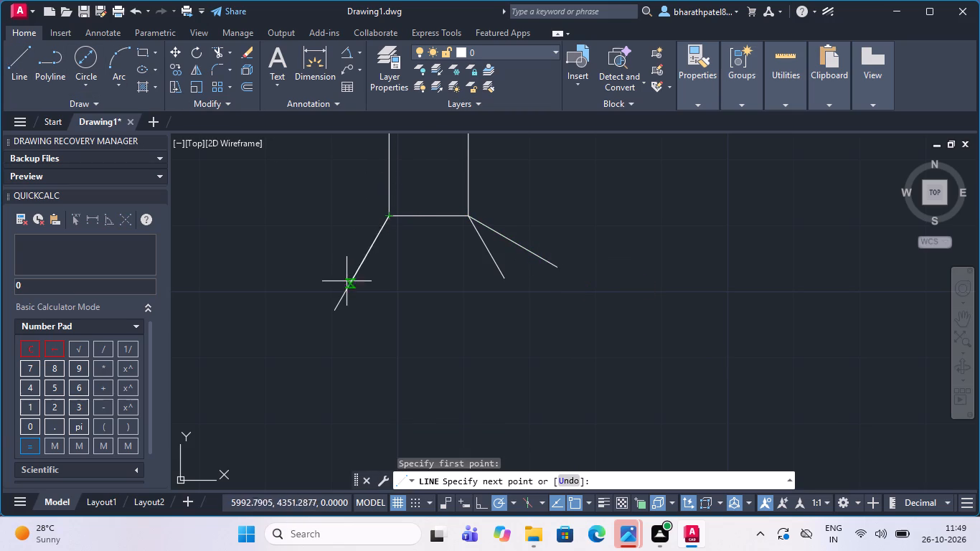
{"action": "left_click", "coordinate": [288, 277]}
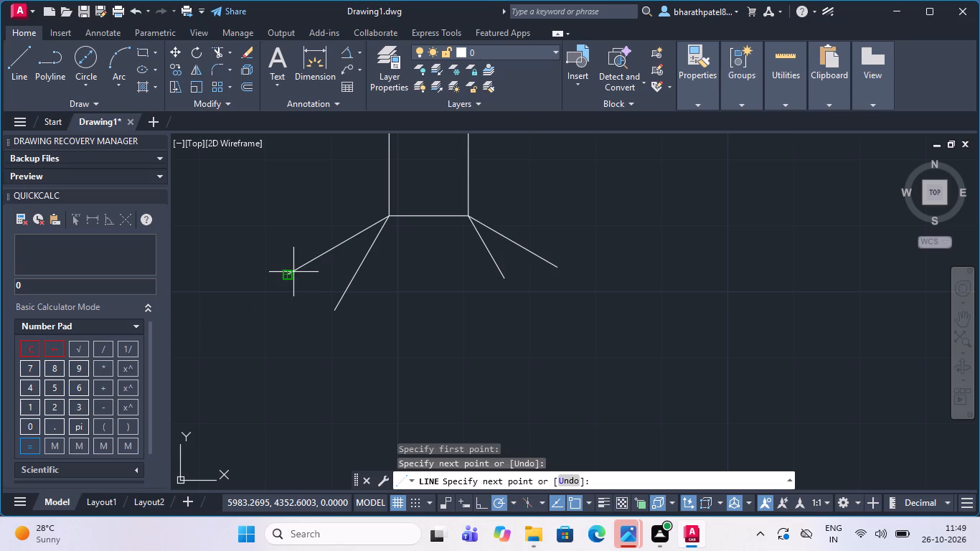
{"action": "key", "text": "Escape"}
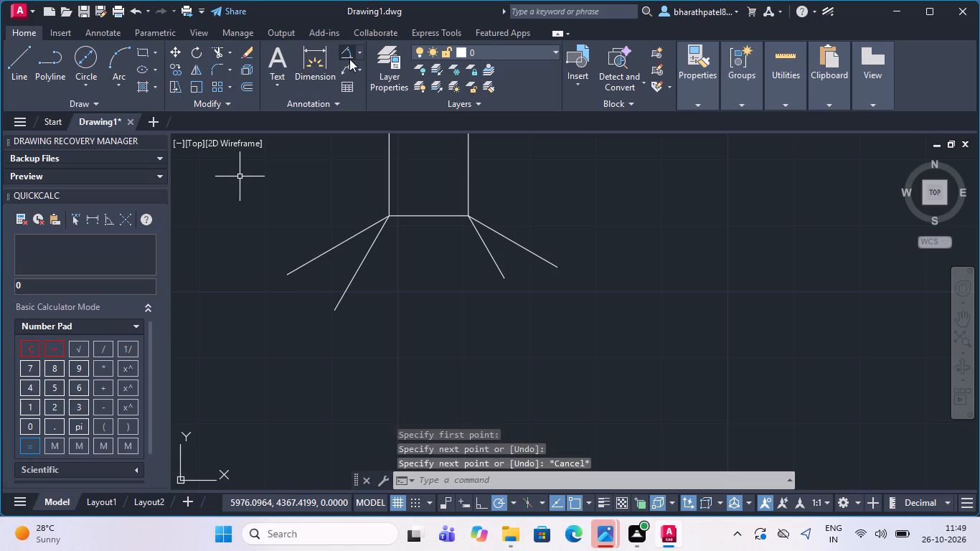
Check the angle between the outer, shallower pair of slanted lines with an Angular dimension, without placing it.
{"action": "left_click", "coordinate": [349, 57]}
{"action": "left_click_drag", "start_coordinate": [356, 233], "coordinate": [370, 233]}
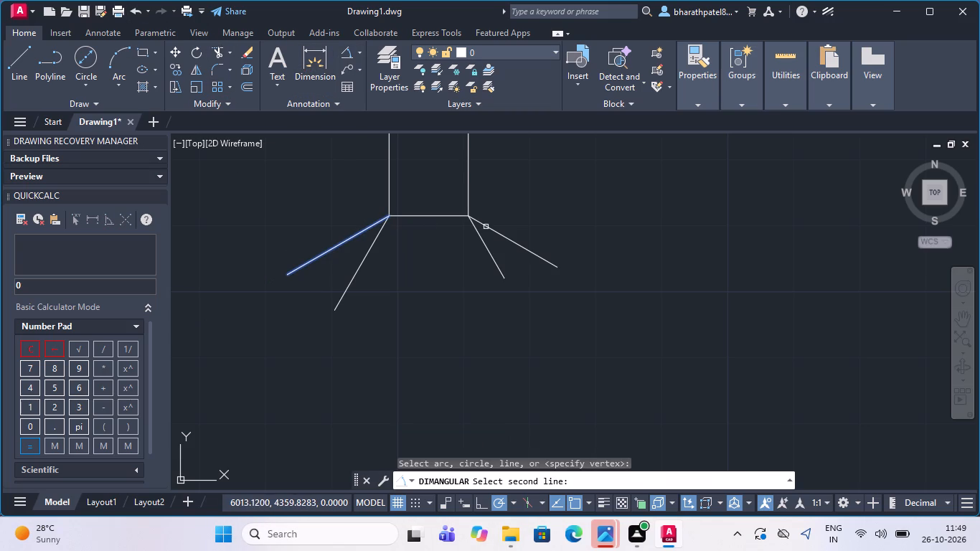
{"action": "left_click", "coordinate": [486, 227]}
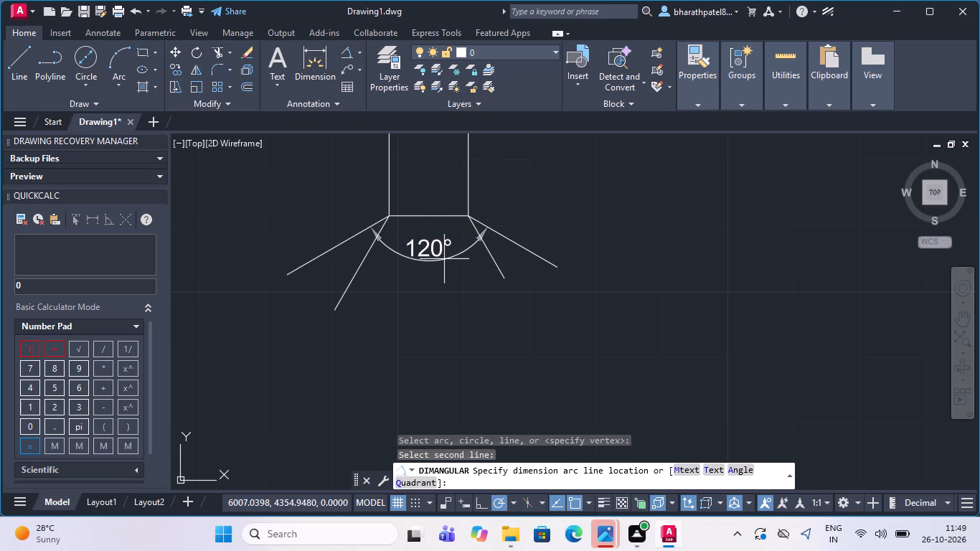
{"action": "key", "text": "Escape"}
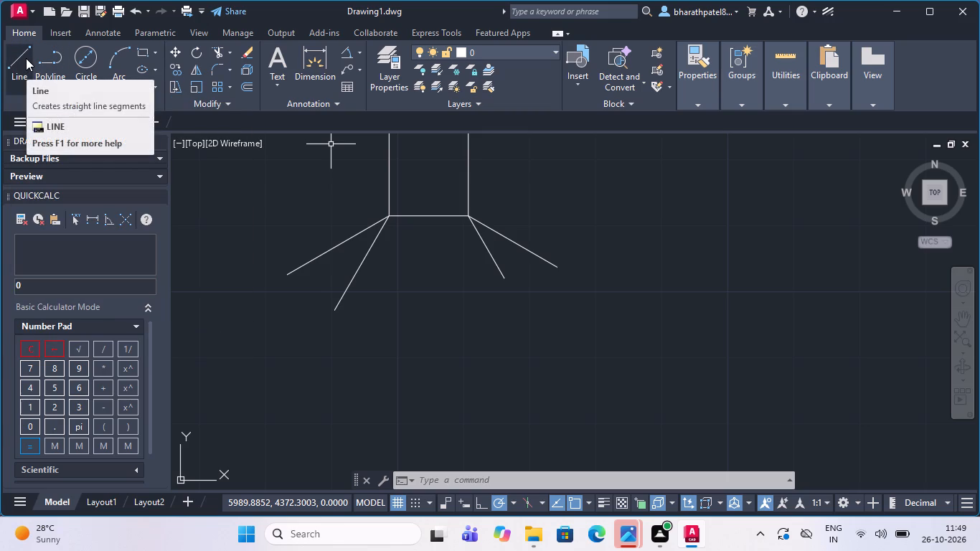
With polar tracking set to 5° increments, draw a line about 12 units at 315° from the rectangle's lower-right corner.
{"action": "left_click", "coordinate": [26, 58]}
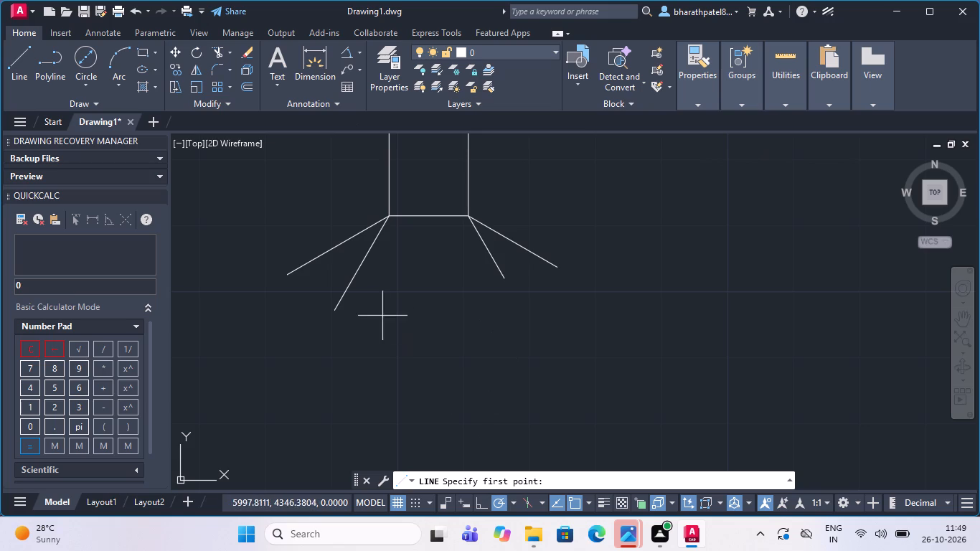
{"action": "left_click", "coordinate": [514, 504]}
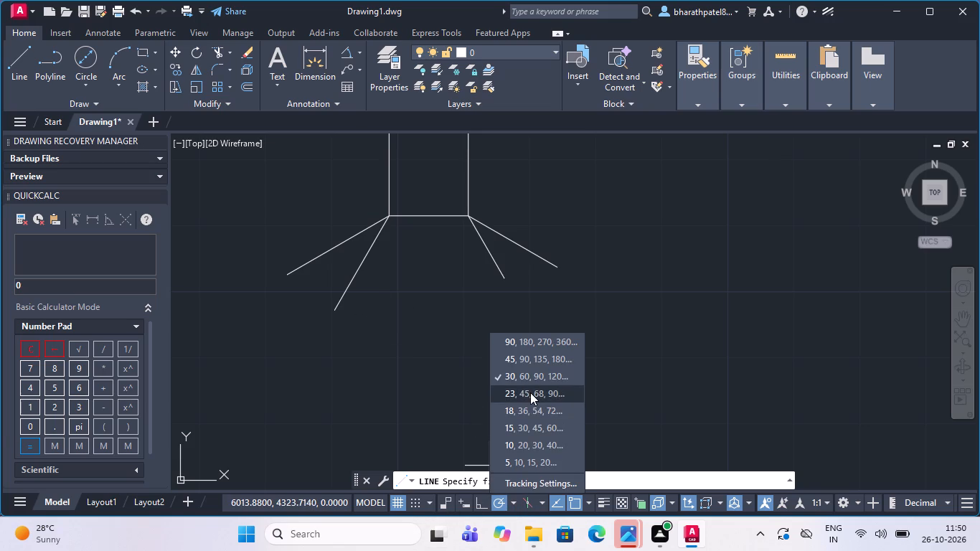
{"action": "left_click", "coordinate": [531, 459]}
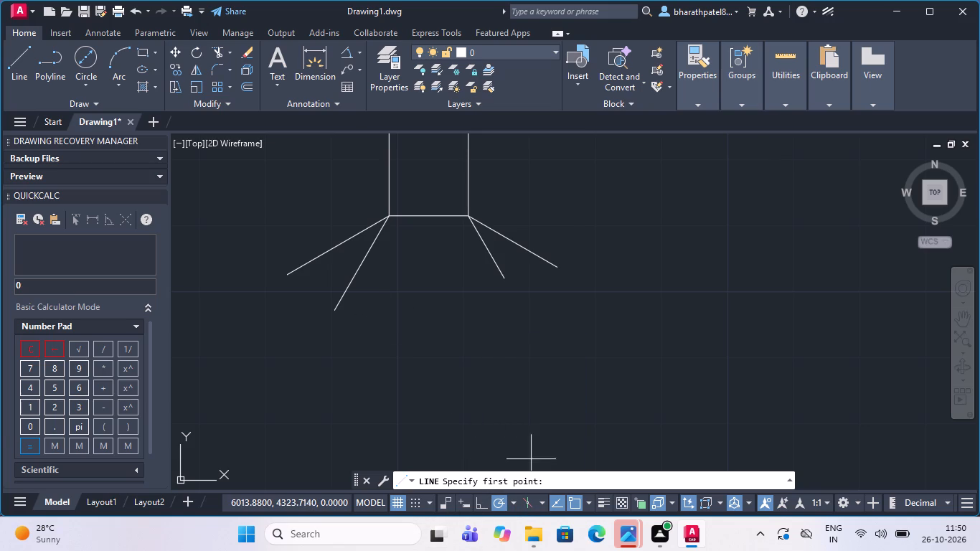
{"action": "scroll", "coordinate": [463, 222], "scroll_direction": "up", "scroll_amount": 3}
{"action": "left_click_drag", "start_coordinate": [471, 192], "coordinate": [472, 192]}
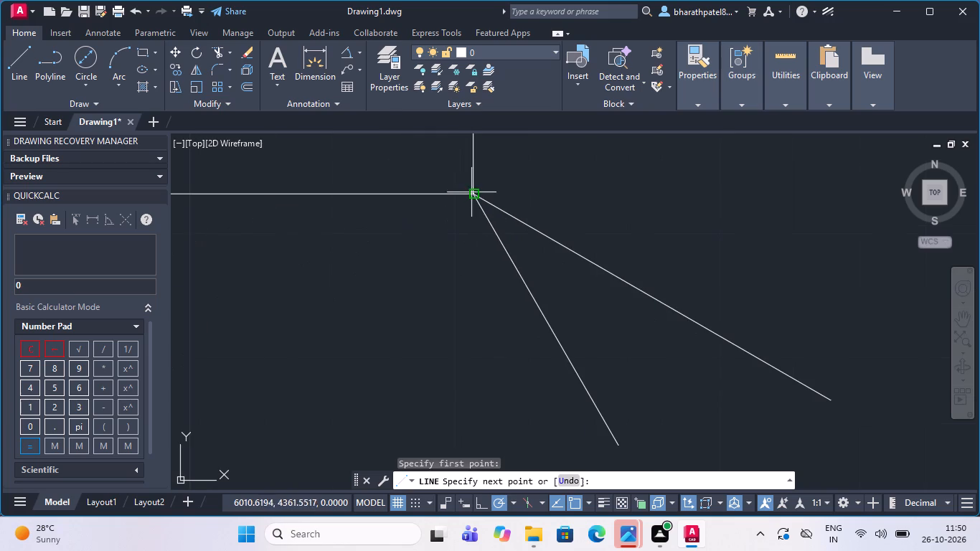
{"action": "left_click_drag", "start_coordinate": [472, 192], "coordinate": [484, 207]}
{"action": "left_click", "coordinate": [695, 411]}
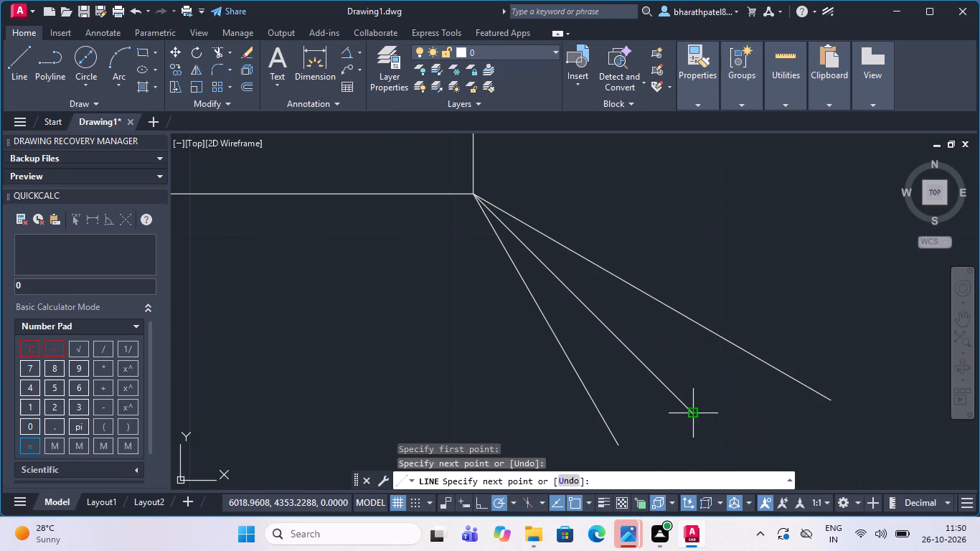
{"action": "key", "text": "Escape"}
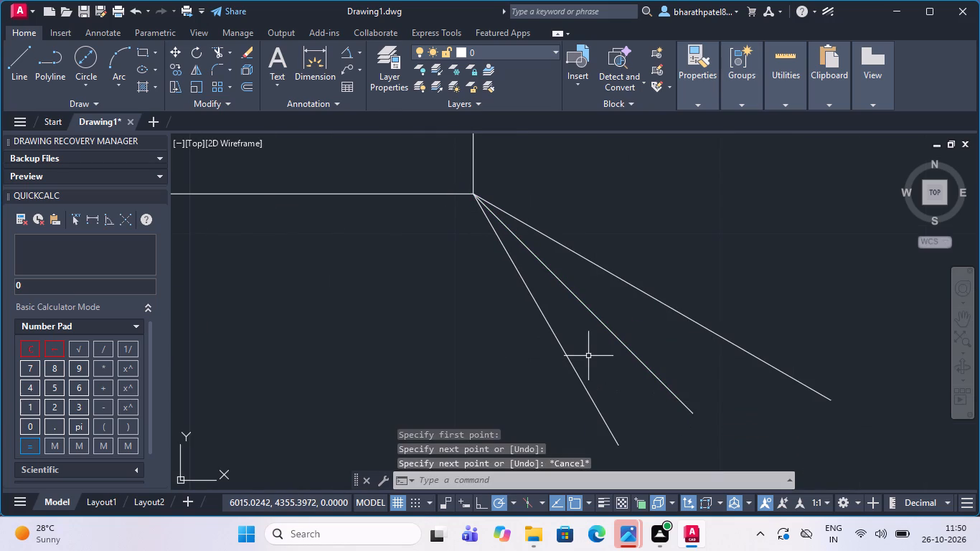
Draw a matching outward-slanting line at 225°, about 23 units long, from the rectangle's lower-left corner.
{"action": "scroll", "coordinate": [588, 356], "scroll_direction": "down", "scroll_amount": 1}
{"action": "left_click_drag", "start_coordinate": [20, 62], "coordinate": [42, 70]}
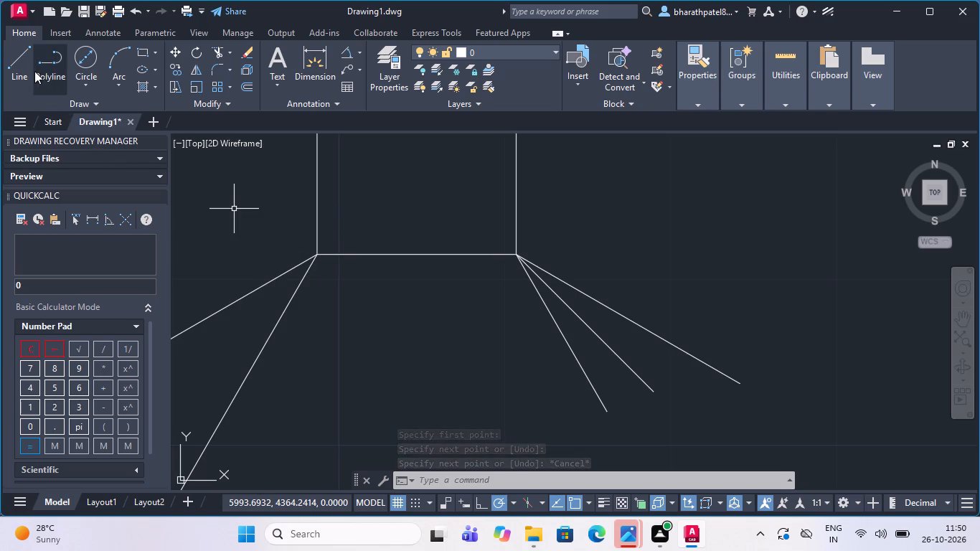
{"action": "left_click", "coordinate": [21, 70]}
{"action": "left_click", "coordinate": [319, 255]}
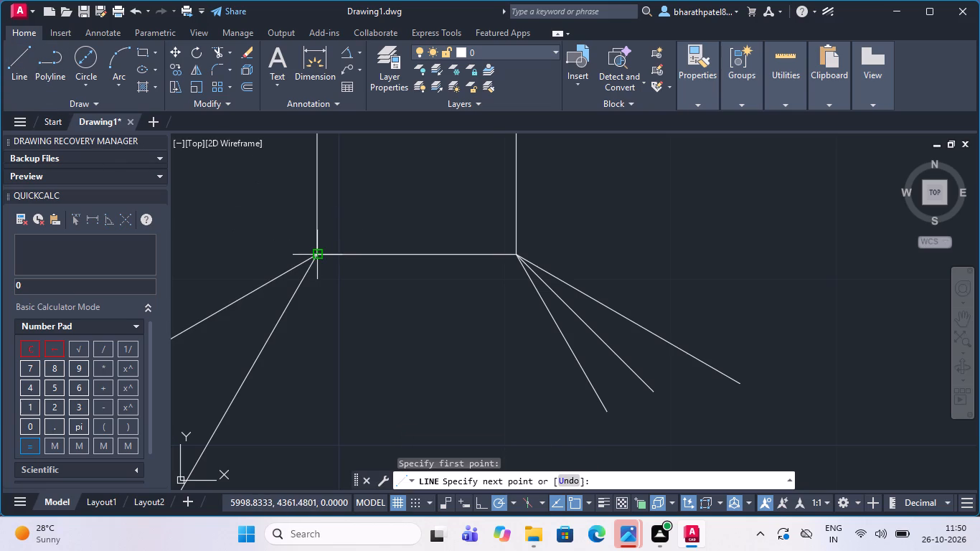
{"action": "scroll", "coordinate": [319, 253], "scroll_direction": "down", "scroll_amount": 4}
{"action": "scroll", "coordinate": [281, 311], "scroll_direction": "up", "scroll_amount": 2}
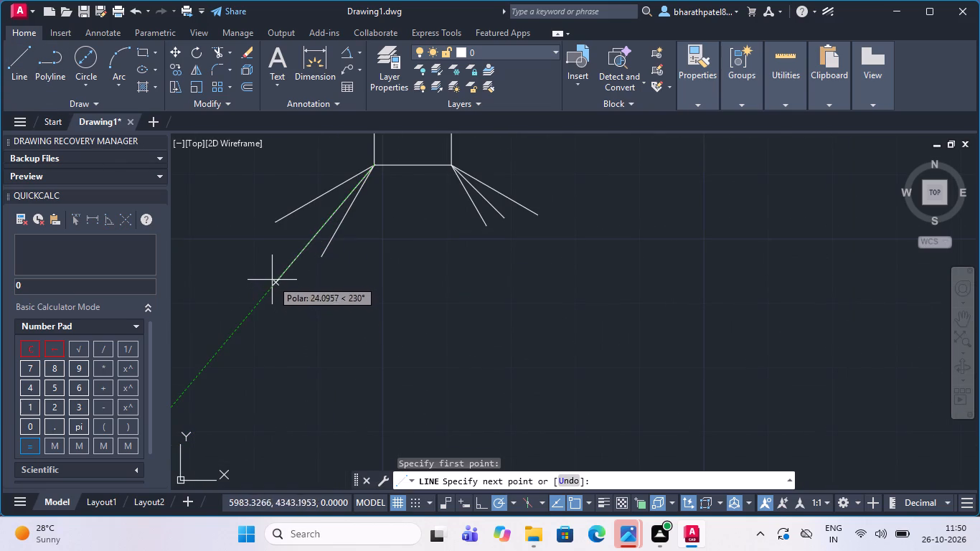
{"action": "left_click", "coordinate": [269, 273]}
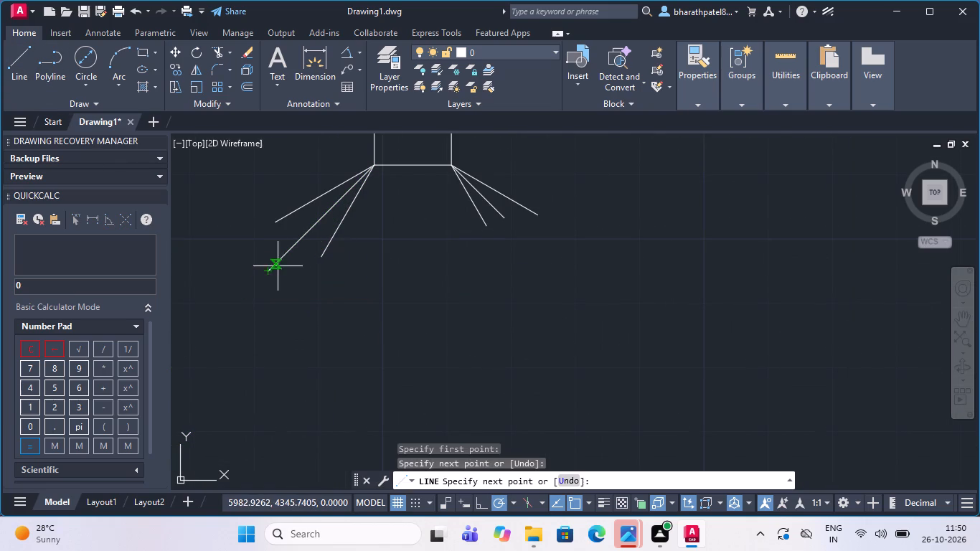
{"action": "key", "text": "Escape"}
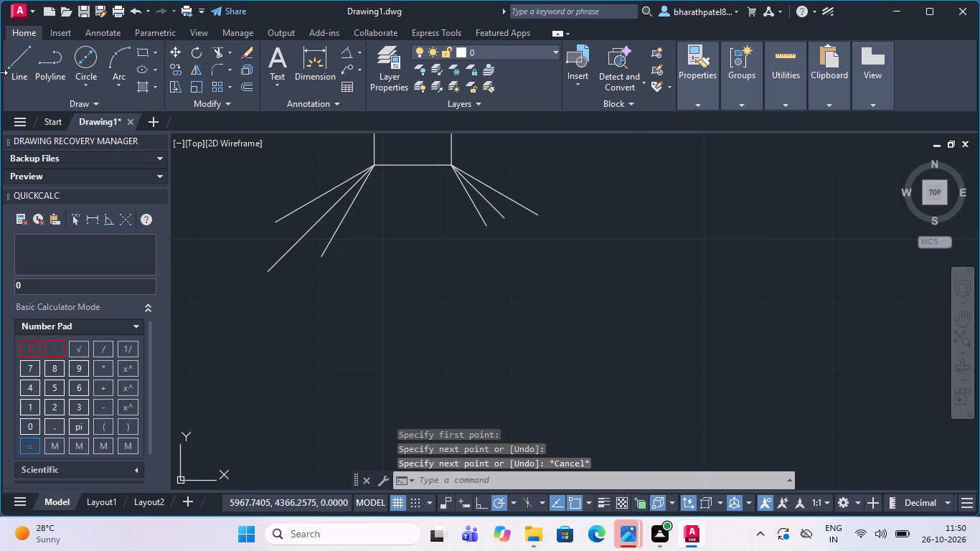
Add an Angular dimension between the two middle slanted lines, placing its arc below their ends.
{"action": "left_click", "coordinate": [352, 52]}
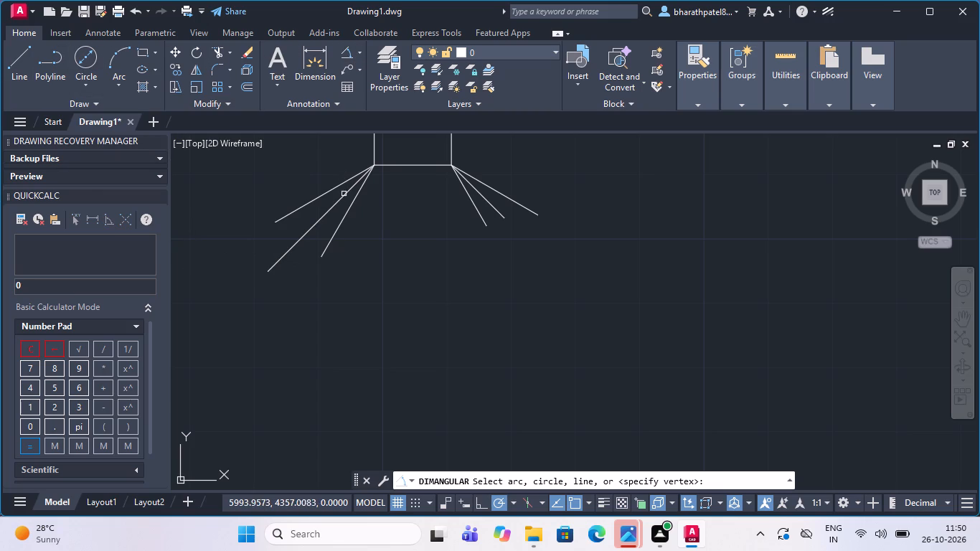
{"action": "left_click", "coordinate": [342, 199]}
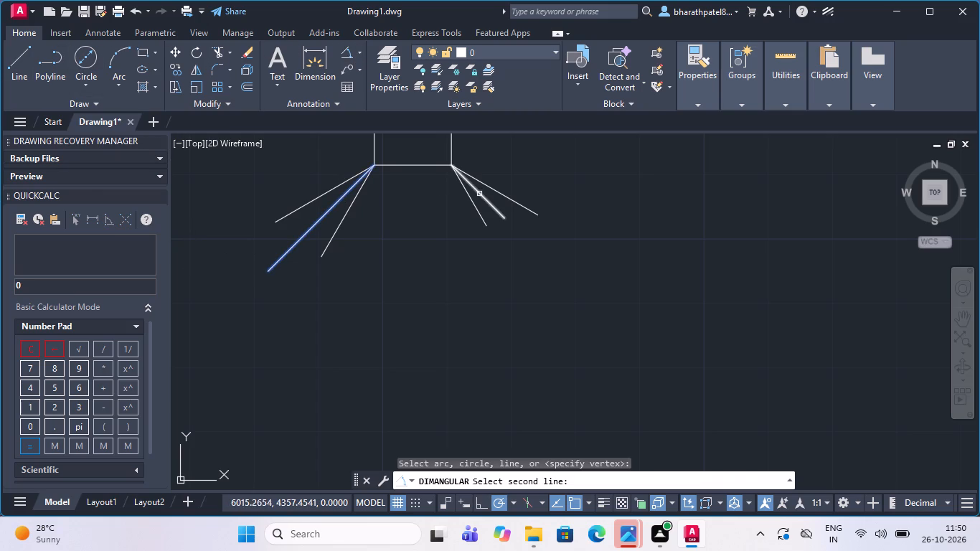
{"action": "left_click", "coordinate": [479, 194]}
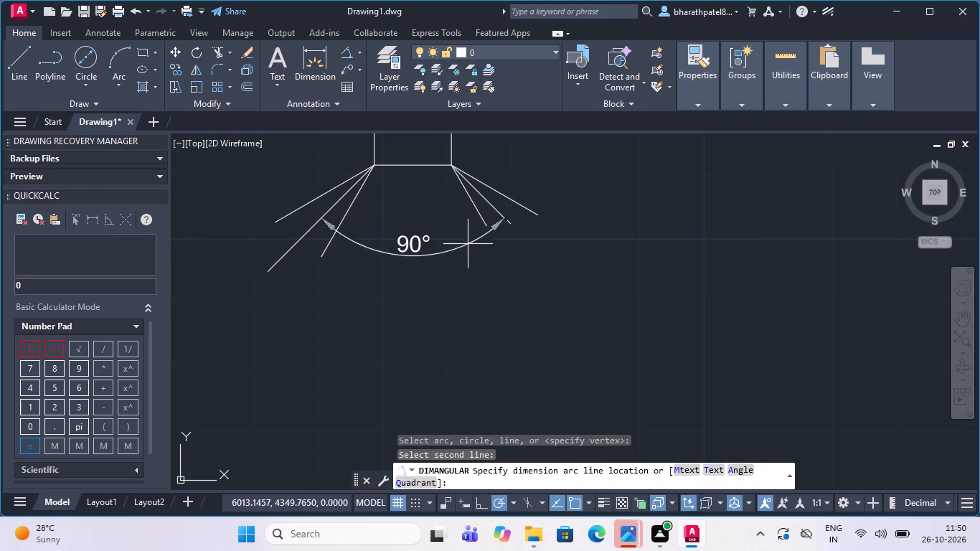
{"action": "left_click", "coordinate": [512, 375]}
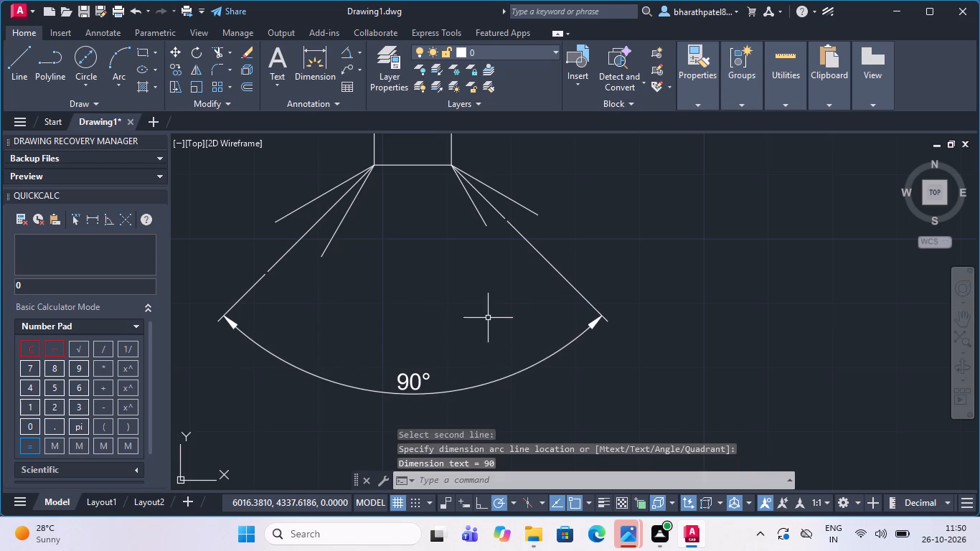
{"action": "key", "text": "Escape"}
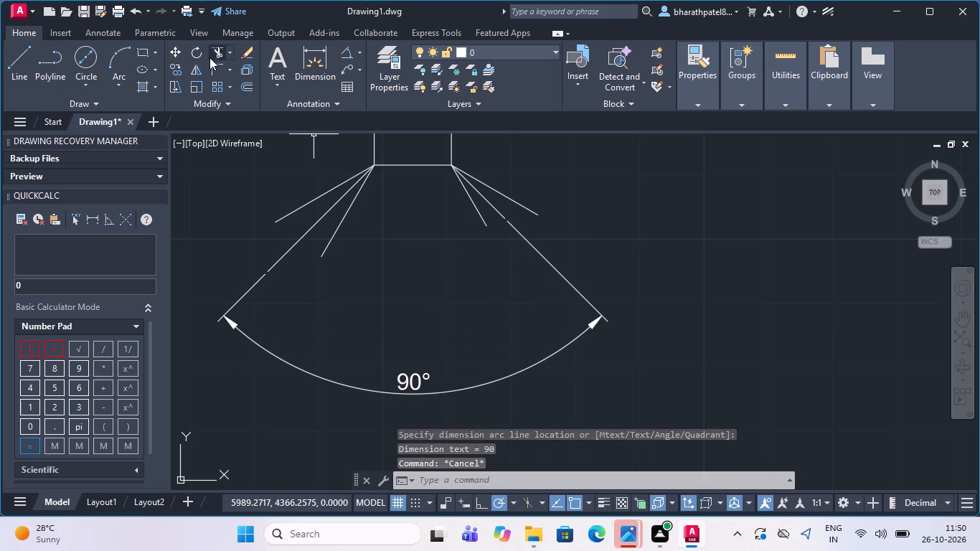
Trim away the inner and outer test lines on both sides, keeping only the dimensioned slanted pair.
{"action": "left_click", "coordinate": [213, 55]}
{"action": "left_click", "coordinate": [298, 206]}
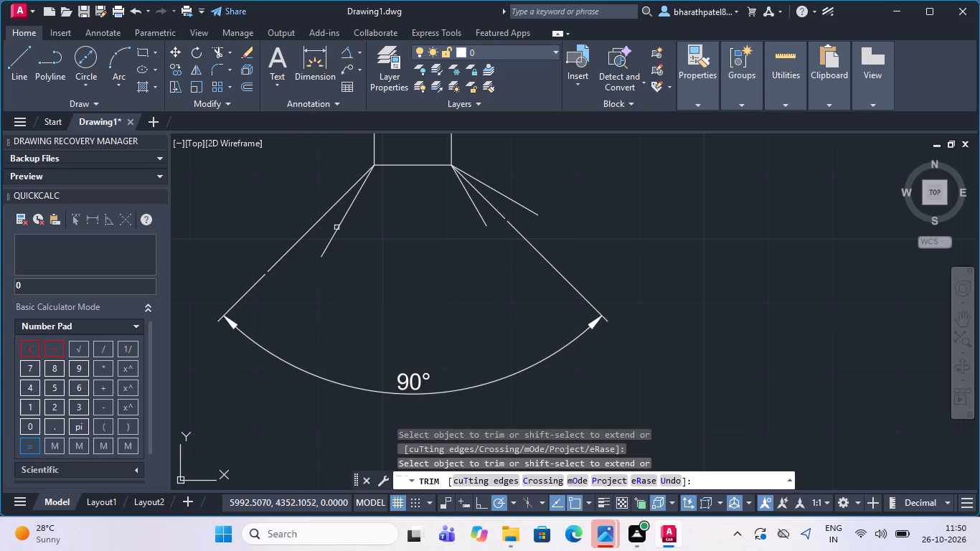
{"action": "left_click", "coordinate": [339, 230]}
{"action": "left_click", "coordinate": [476, 211]}
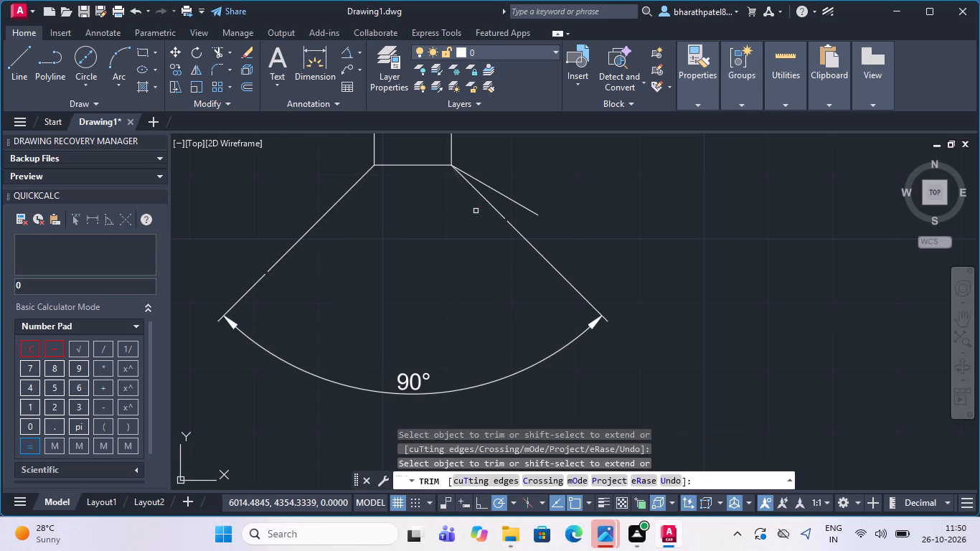
{"action": "left_click", "coordinate": [496, 189]}
Draw a 5-unit line down from the bottom edge's midpoint, continuing about 33 units at 40° through the rectangle's lower-right corner.
{"action": "scroll", "coordinate": [497, 189], "scroll_direction": "down", "scroll_amount": 2}
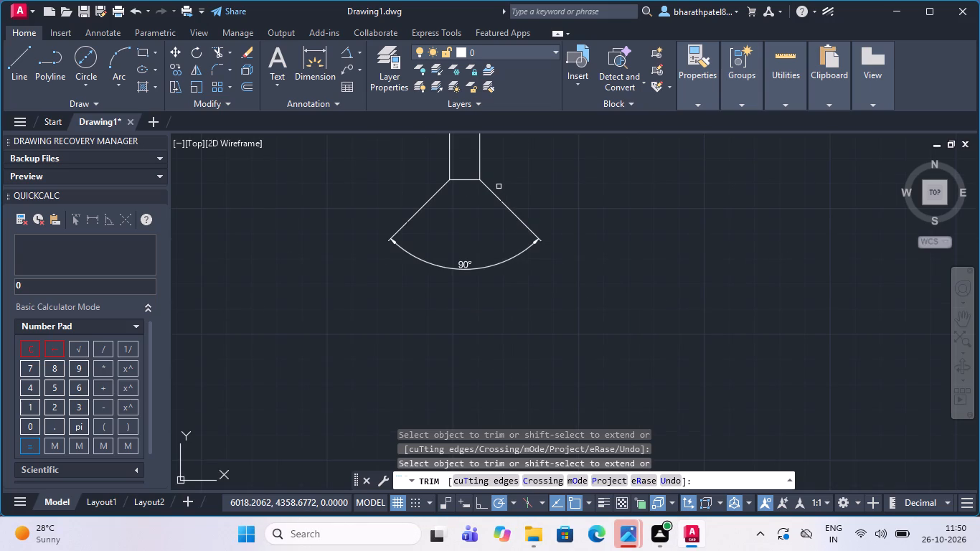
{"action": "scroll", "coordinate": [490, 196], "scroll_direction": "down", "scroll_amount": 2}
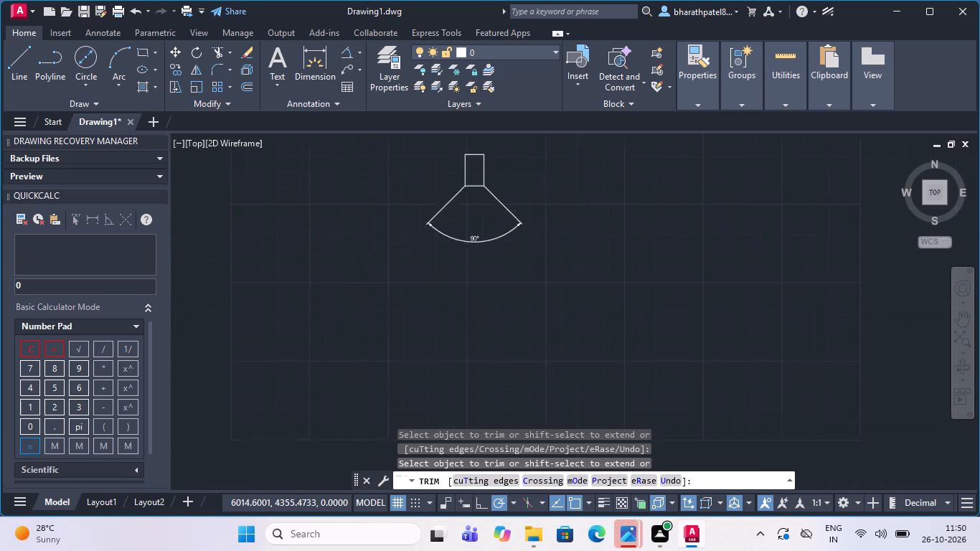
{"action": "scroll", "coordinate": [489, 198], "scroll_direction": "down", "scroll_amount": 1}
{"action": "scroll", "coordinate": [484, 165], "scroll_direction": "up", "scroll_amount": 3}
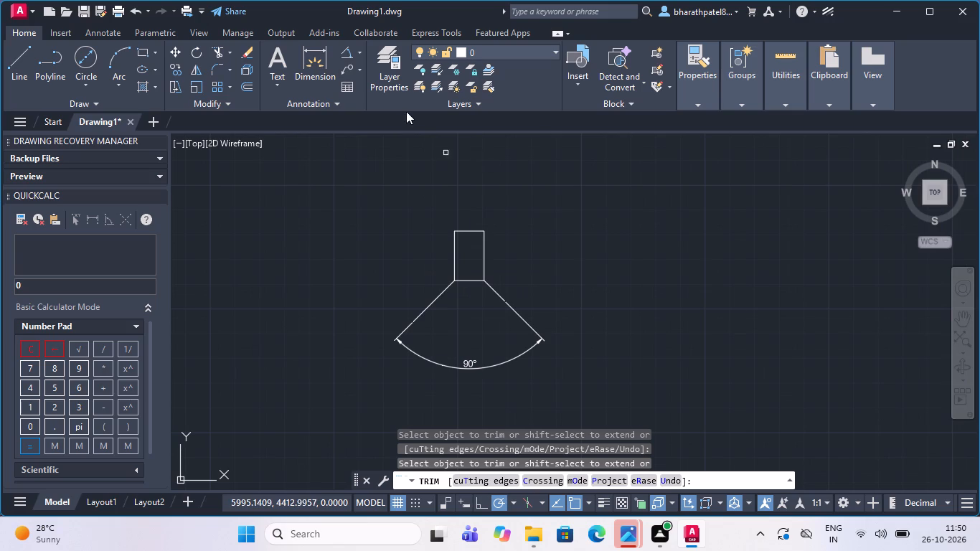
{"action": "left_click", "coordinate": [22, 70]}
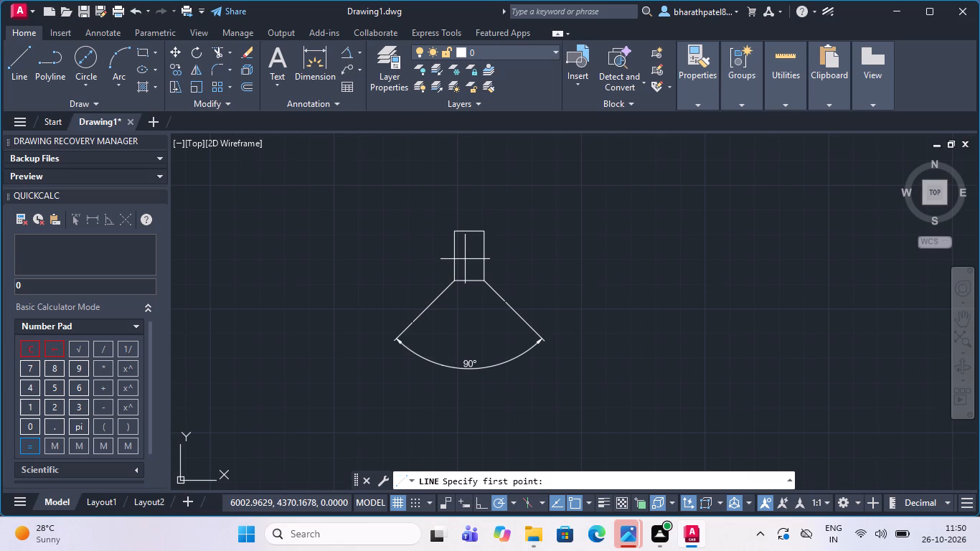
{"action": "left_click", "coordinate": [466, 285]}
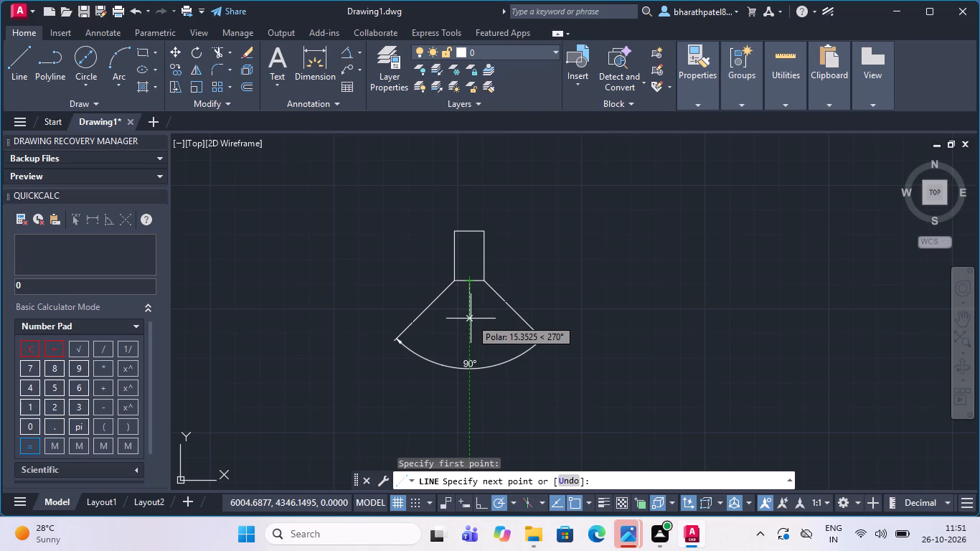
{"action": "key", "text": "5"}
{"action": "key", "text": "Return"}
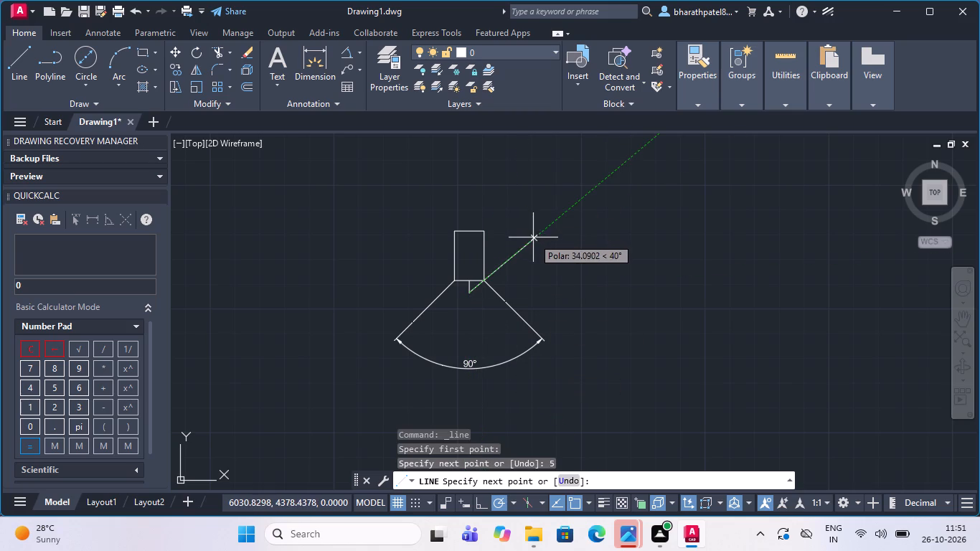
{"action": "scroll", "coordinate": [533, 233], "scroll_direction": "up", "scroll_amount": 2}
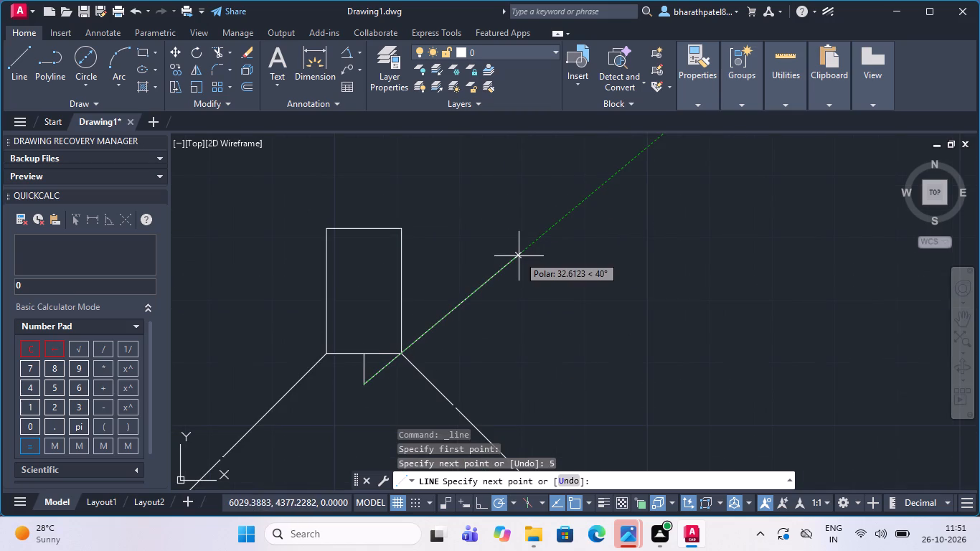
{"action": "left_click", "coordinate": [519, 257]}
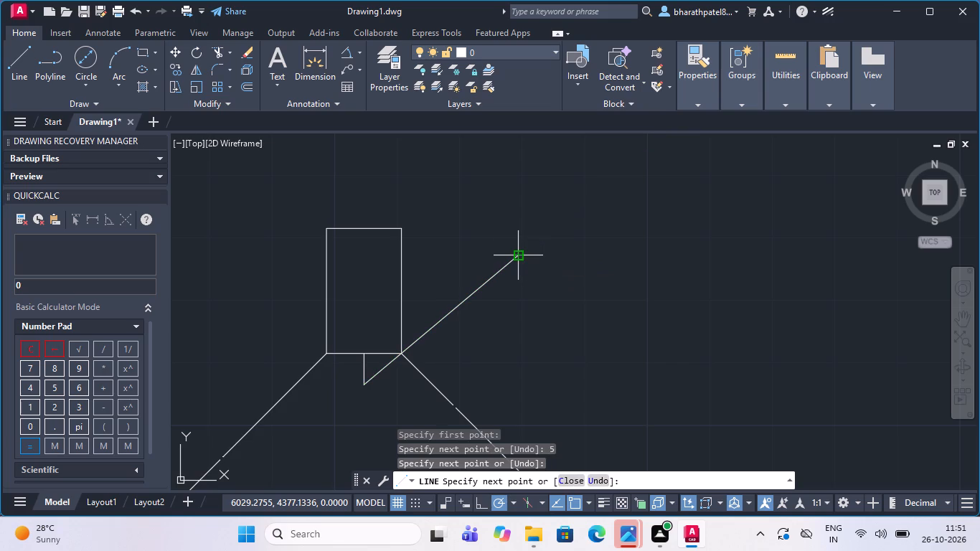
{"action": "key", "text": "Escape"}
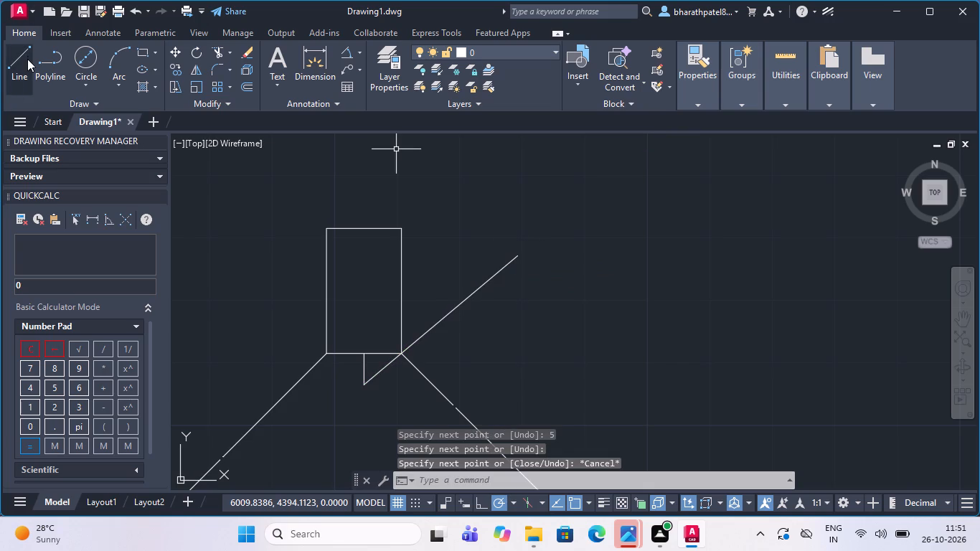
Draw a line about 21 units at 140° from the tip below the rectangle through its lower-left corner.
{"action": "left_click", "coordinate": [27, 55]}
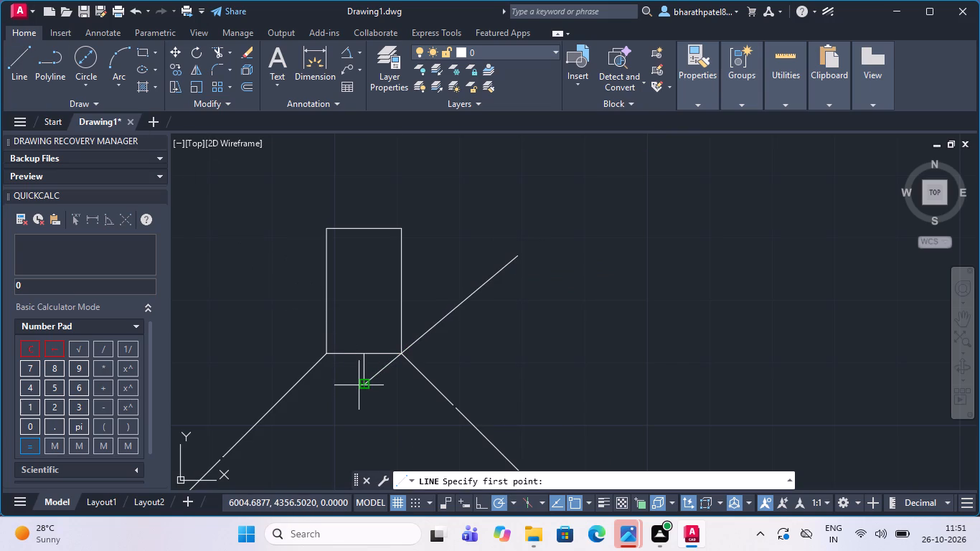
{"action": "left_click_drag", "start_coordinate": [359, 385], "coordinate": [334, 375]}
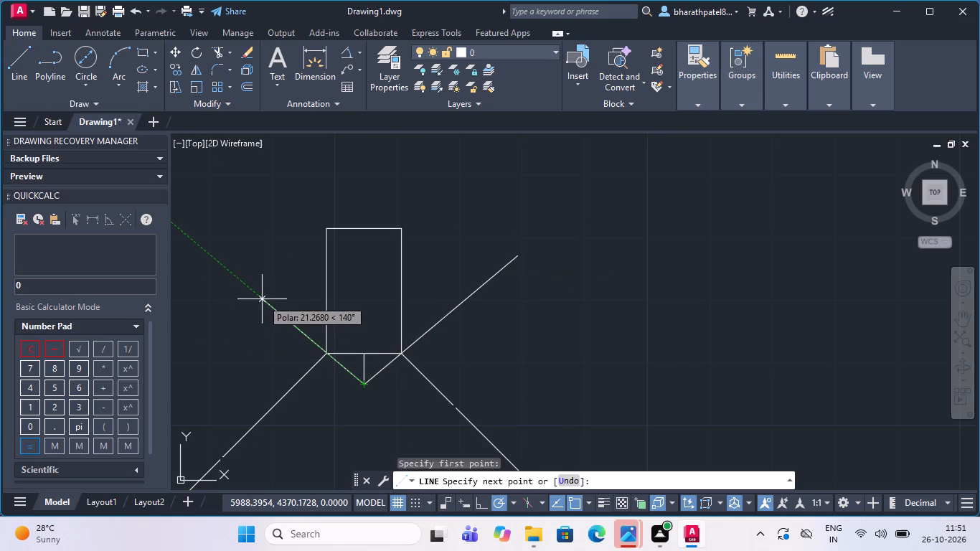
{"action": "left_click", "coordinate": [262, 299]}
{"action": "key", "text": "Escape"}
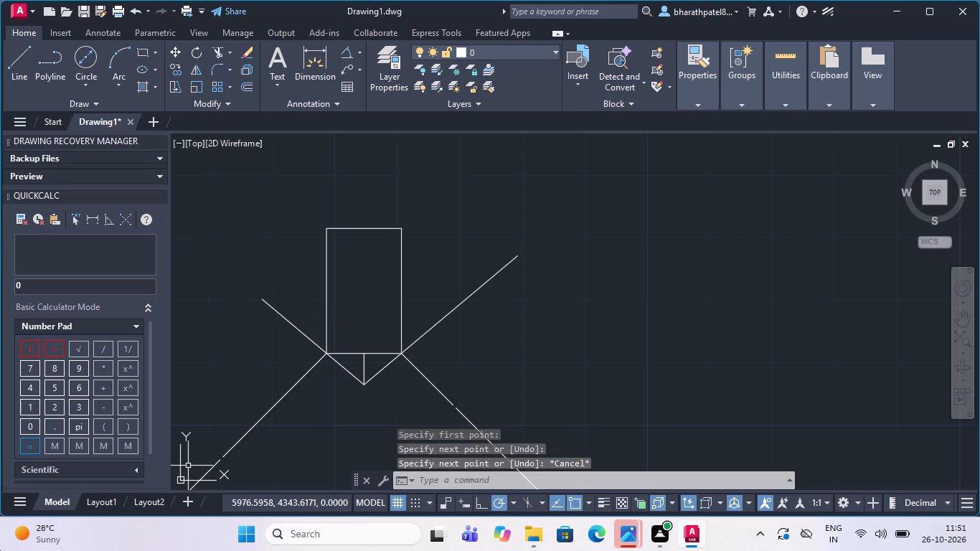
Trim the two slanted tip lines where they extend beyond the rectangle's lower corners, and remove the short vertical centre line.
{"action": "left_click", "coordinate": [212, 55]}
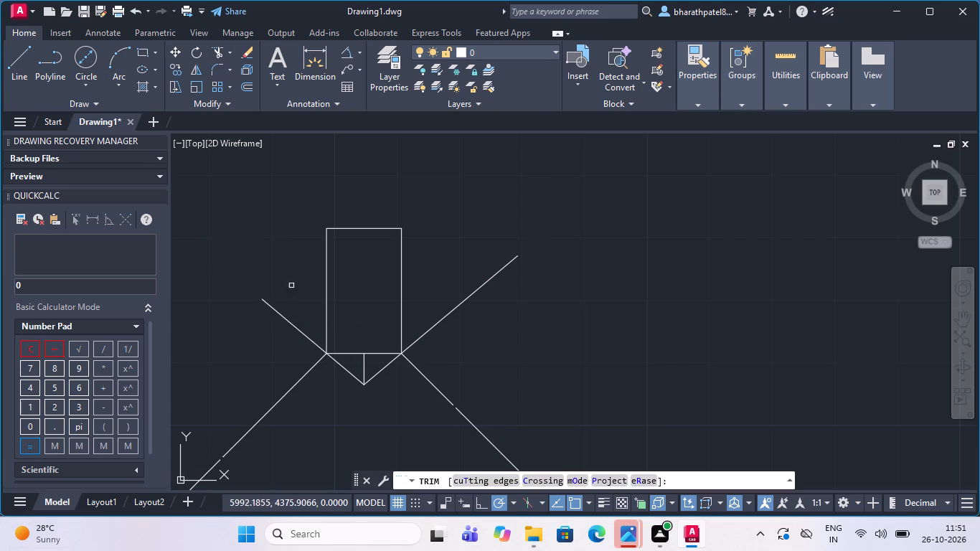
{"action": "left_click", "coordinate": [298, 304]}
{"action": "left_click", "coordinate": [258, 345]}
{"action": "left_click_drag", "start_coordinate": [433, 284], "coordinate": [439, 291]}
{"action": "left_click", "coordinate": [478, 338]}
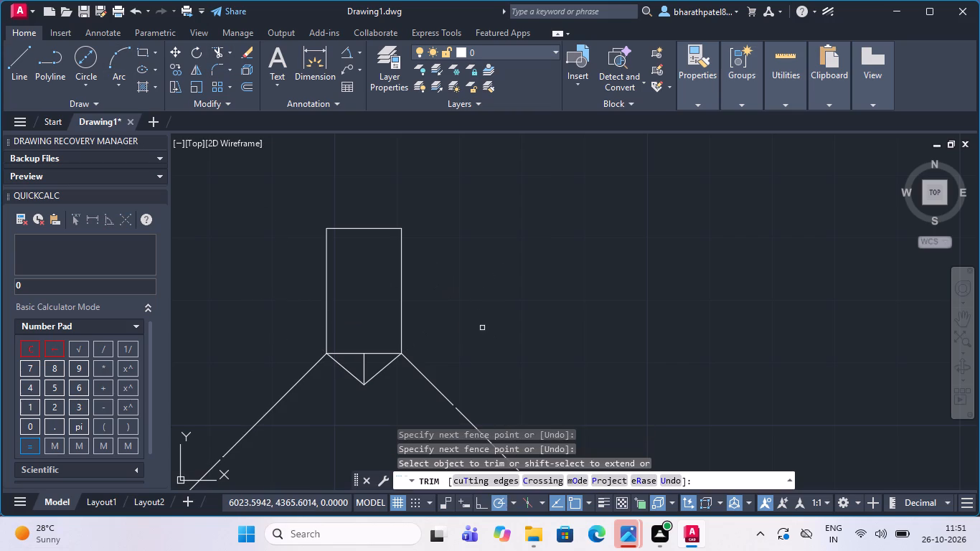
{"action": "left_click", "coordinate": [362, 369]}
Draw a line 5 units down from the rectangle's upper-right corner, continuing horizontally left about 19 units past the left side.
{"action": "left_click", "coordinate": [17, 65]}
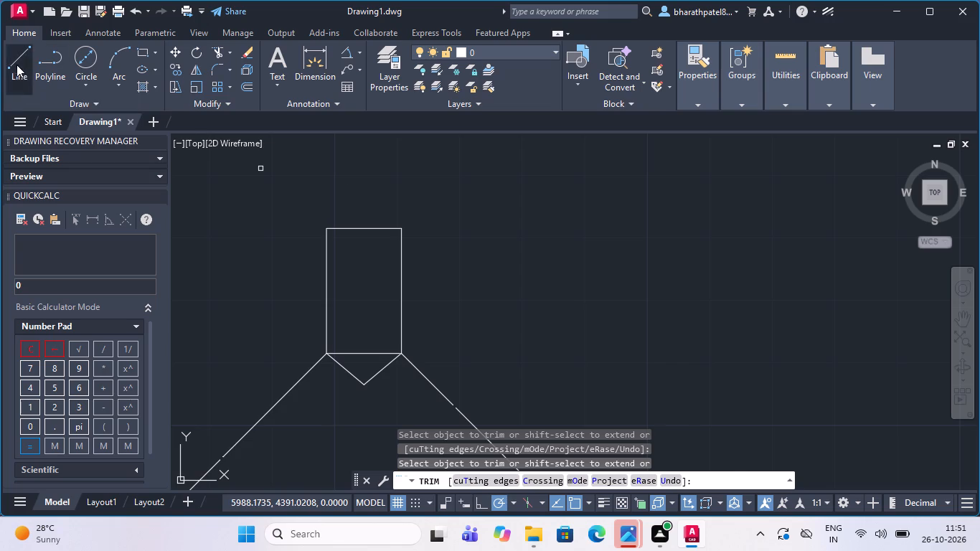
{"action": "left_click", "coordinate": [403, 227]}
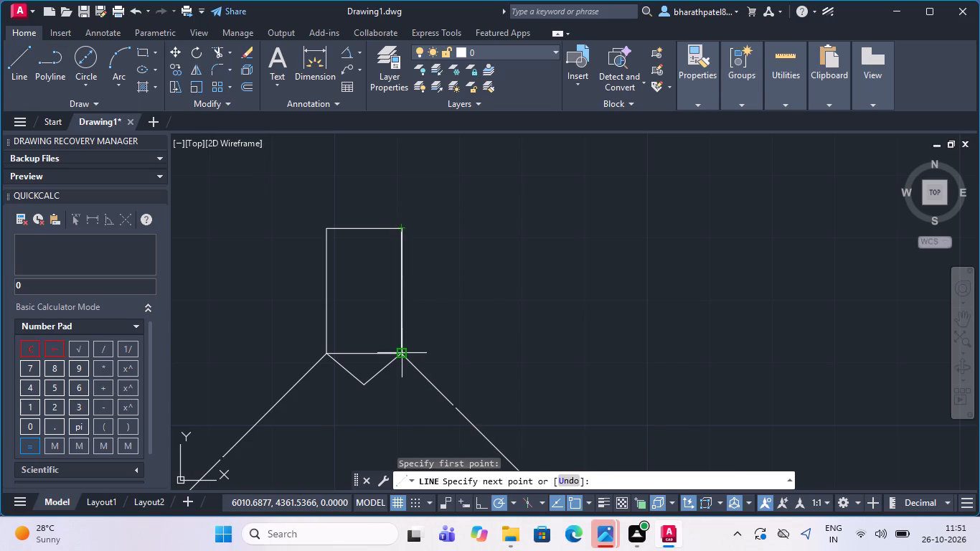
{"action": "key", "text": "5"}
{"action": "key", "text": "Return"}
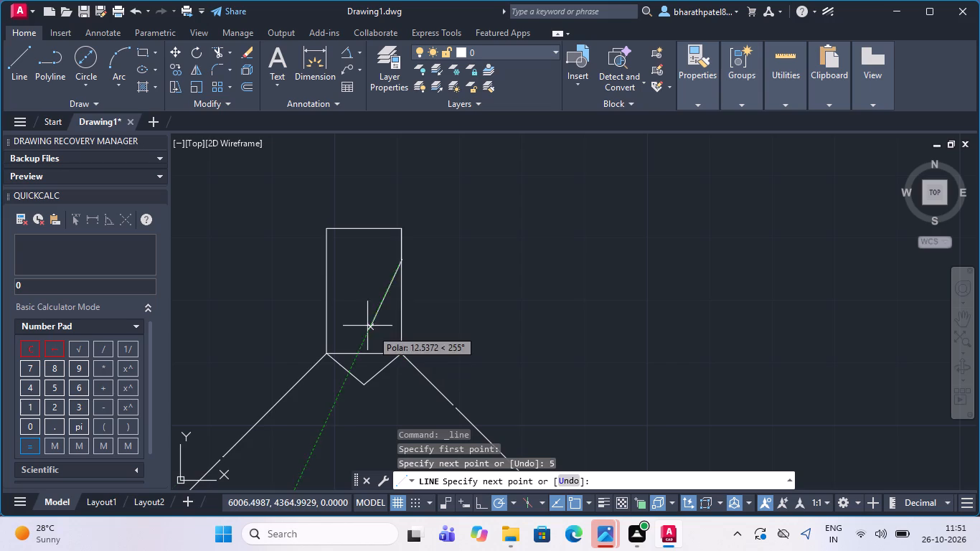
{"action": "left_click", "coordinate": [284, 262]}
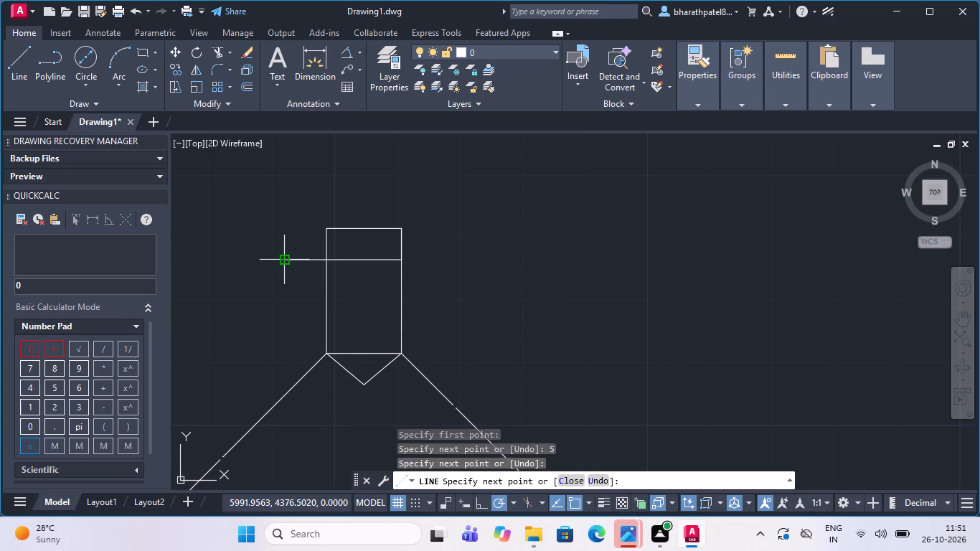
{"action": "key", "text": "Escape"}
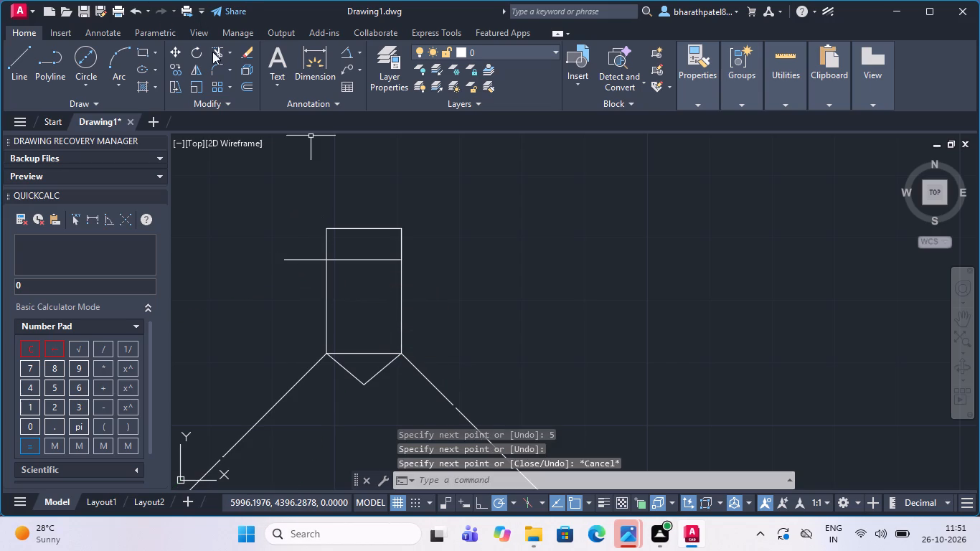
Trim away the rectangle's portion above the new horizontal line and the line's overhang beyond the left side.
{"action": "left_click_drag", "start_coordinate": [220, 52], "coordinate": [232, 54]}
{"action": "left_click_drag", "start_coordinate": [305, 288], "coordinate": [310, 253]}
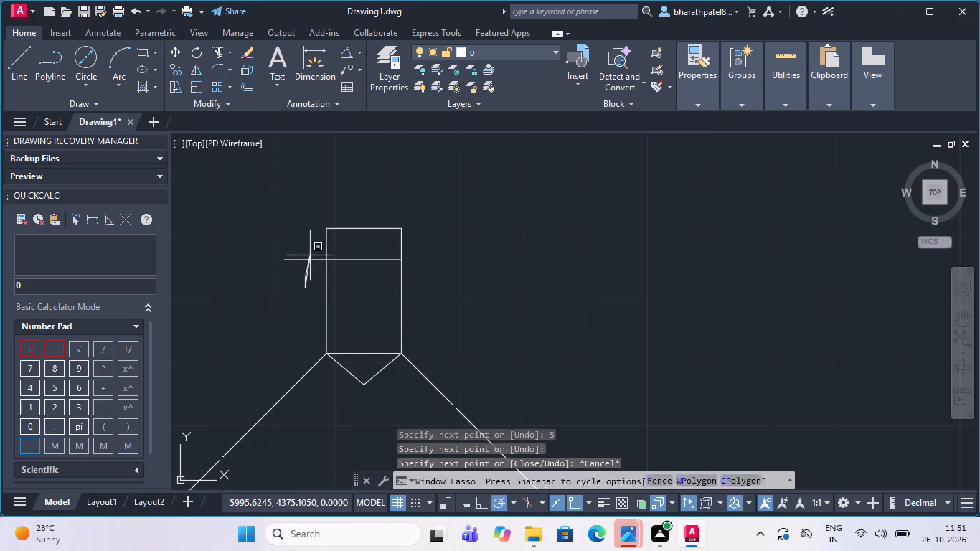
{"action": "left_click_drag", "start_coordinate": [310, 253], "coordinate": [280, 227]}
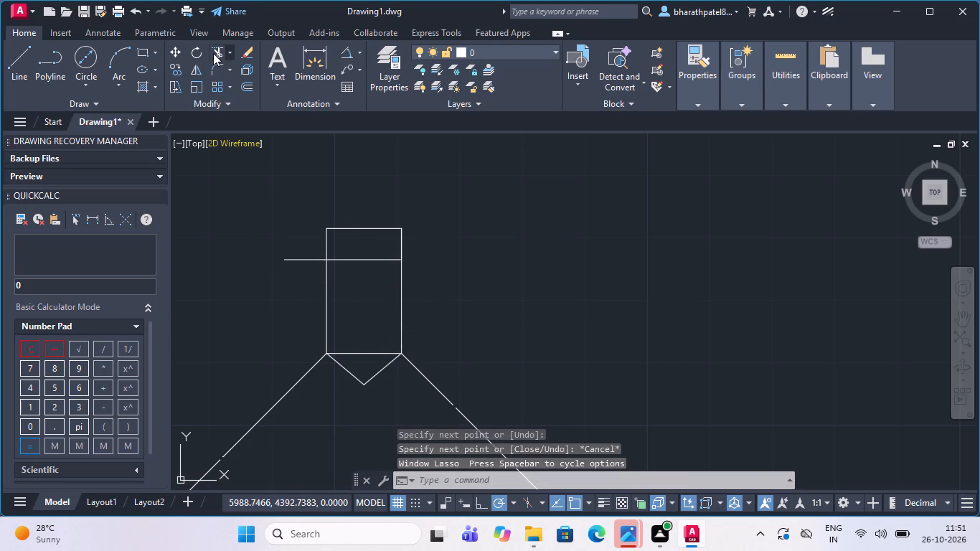
{"action": "left_click", "coordinate": [213, 53]}
{"action": "left_click_drag", "start_coordinate": [296, 293], "coordinate": [412, 227]}
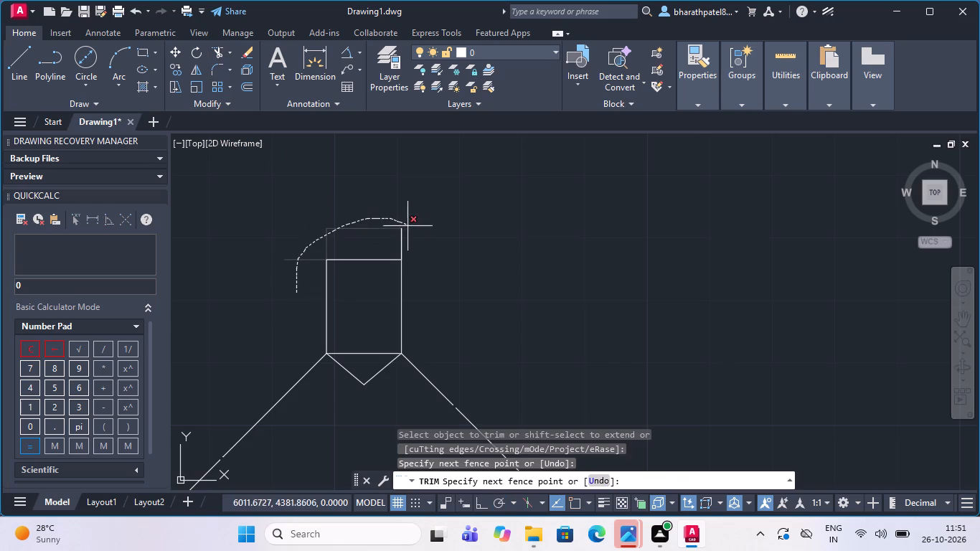
{"action": "left_click_drag", "start_coordinate": [412, 227], "coordinate": [367, 239]}
Draw a horizontal line about 30 units to the right from the tip below the rectangle.
{"action": "scroll", "coordinate": [357, 230], "scroll_direction": "down", "scroll_amount": 2}
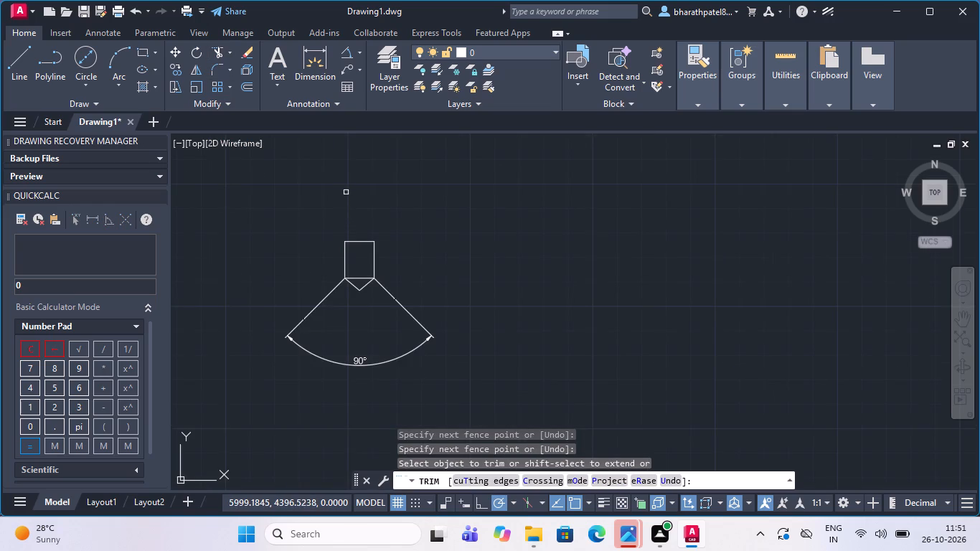
{"action": "scroll", "coordinate": [346, 192], "scroll_direction": "up", "scroll_amount": 1}
{"action": "scroll", "coordinate": [348, 204], "scroll_direction": "down", "scroll_amount": 4}
{"action": "scroll", "coordinate": [348, 184], "scroll_direction": "up", "scroll_amount": 2}
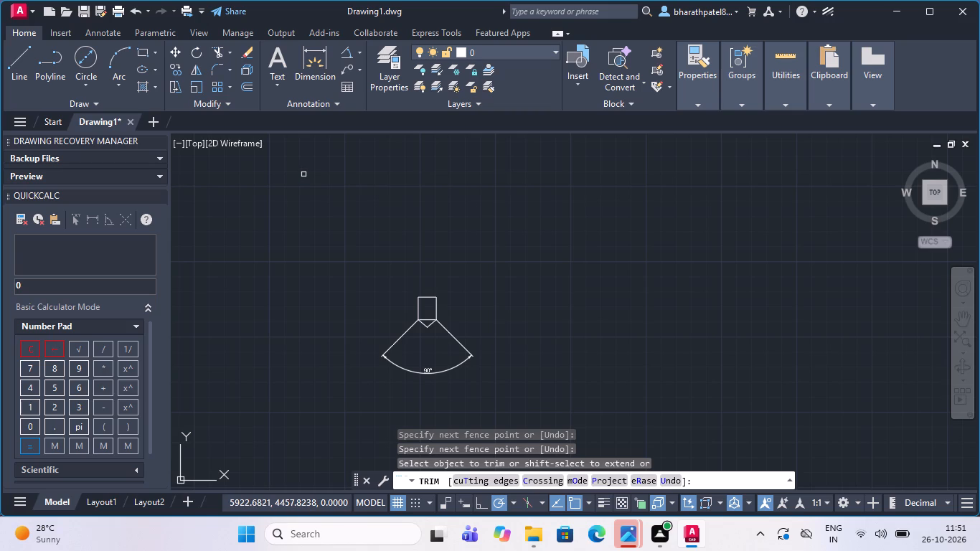
{"action": "left_click", "coordinate": [10, 57]}
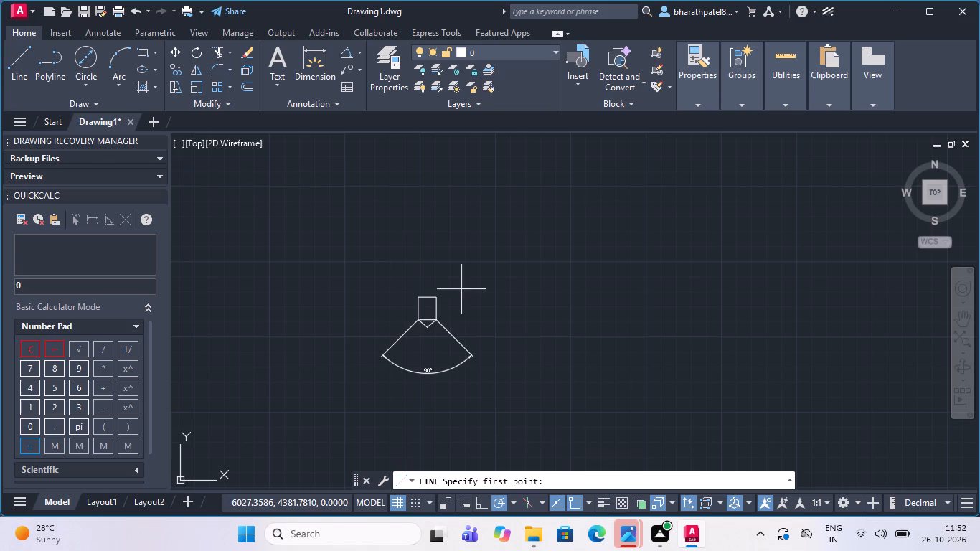
{"action": "scroll", "coordinate": [456, 332], "scroll_direction": "up", "scroll_amount": 4}
{"action": "left_click", "coordinate": [262, 305]}
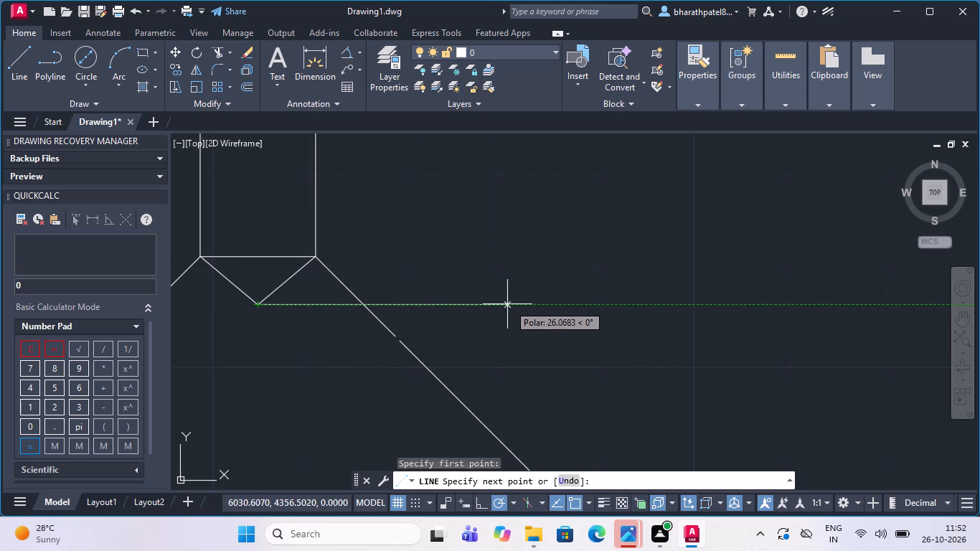
{"action": "left_click", "coordinate": [544, 298]}
{"action": "key", "text": "Escape"}
{"action": "scroll", "coordinate": [518, 313], "scroll_direction": "down", "scroll_amount": 3}
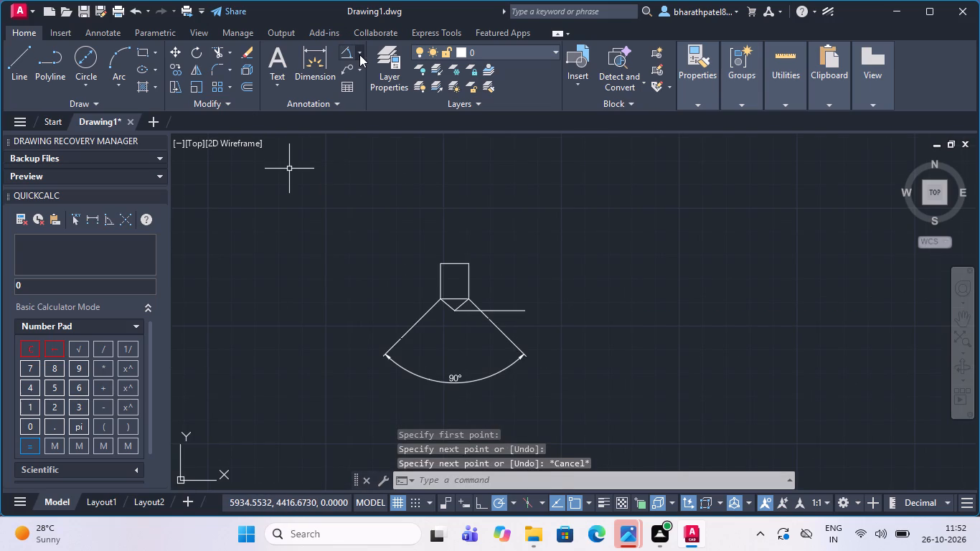
Add a vertical linear dimension from the rectangle's upper-right corner to the end of the horizontal line at the tip.
{"action": "left_click", "coordinate": [359, 55]}
{"action": "left_click", "coordinate": [354, 77]}
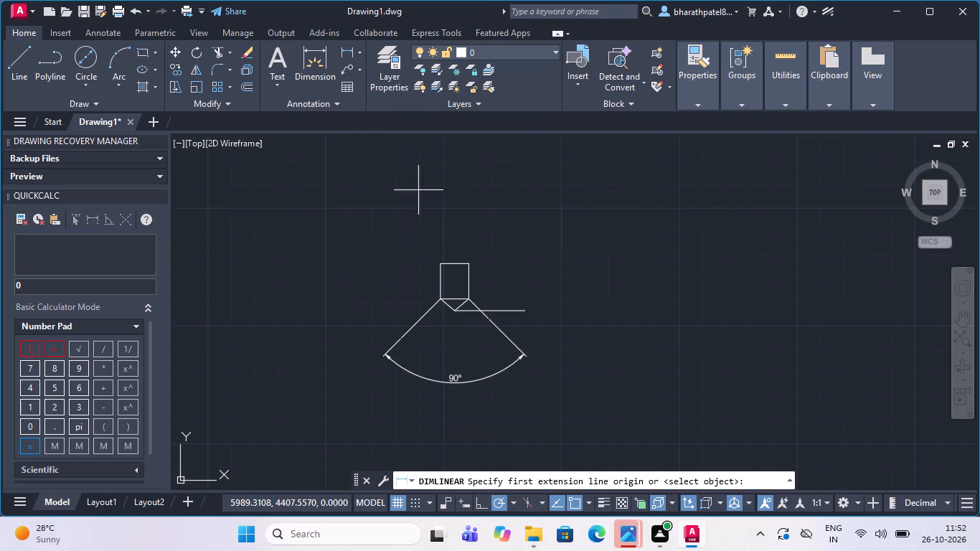
{"action": "scroll", "coordinate": [472, 293], "scroll_direction": "up", "scroll_amount": 3}
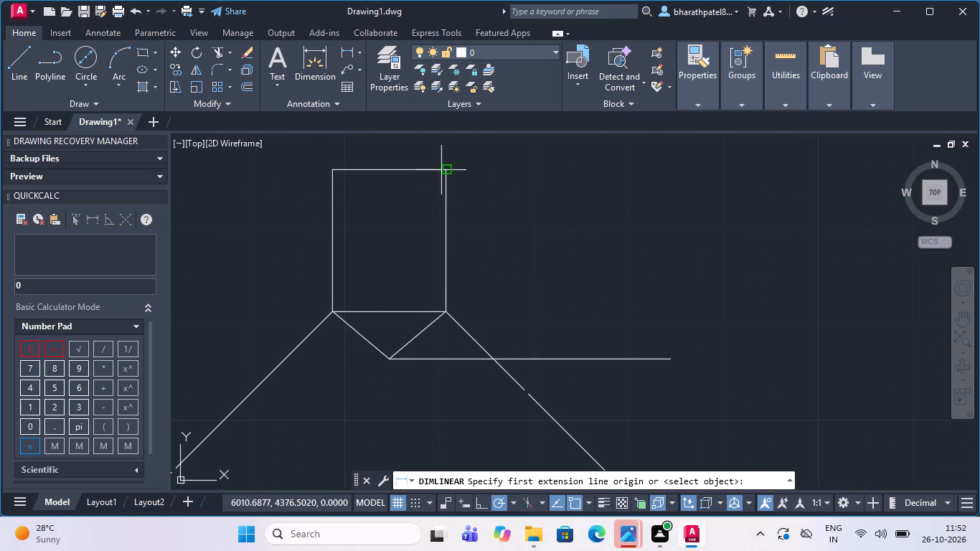
{"action": "left_click_drag", "start_coordinate": [446, 168], "coordinate": [472, 179]}
{"action": "left_click_drag", "start_coordinate": [674, 362], "coordinate": [681, 362]}
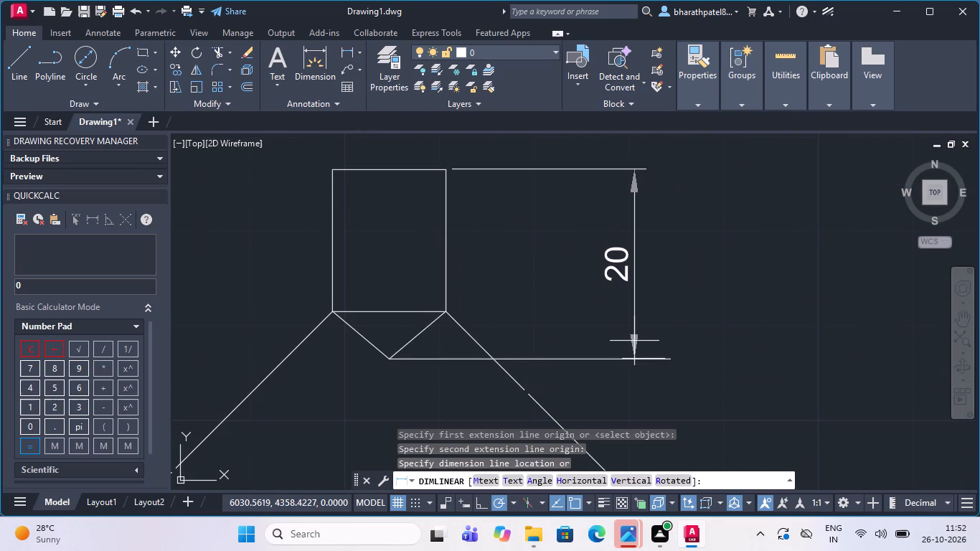
{"action": "left_click", "coordinate": [634, 339]}
{"action": "key", "text": "Escape"}
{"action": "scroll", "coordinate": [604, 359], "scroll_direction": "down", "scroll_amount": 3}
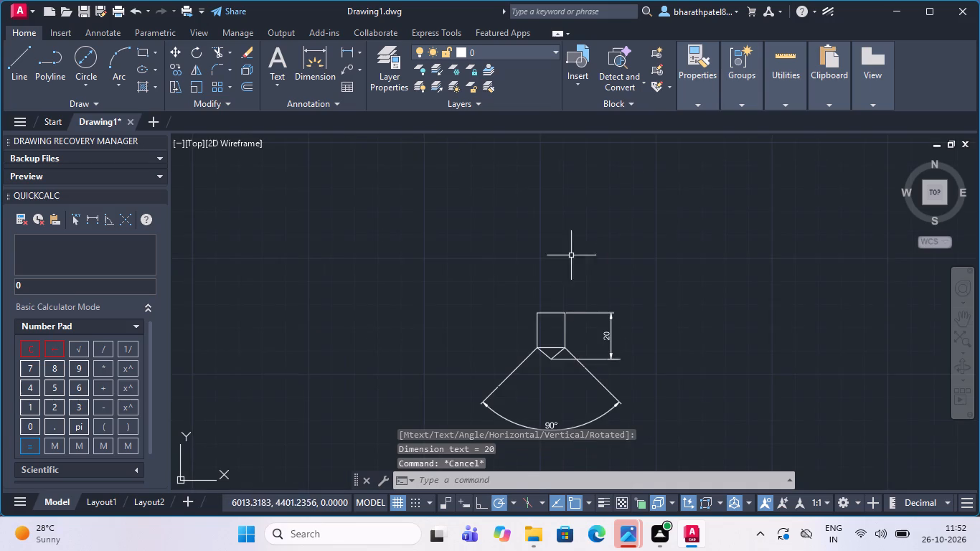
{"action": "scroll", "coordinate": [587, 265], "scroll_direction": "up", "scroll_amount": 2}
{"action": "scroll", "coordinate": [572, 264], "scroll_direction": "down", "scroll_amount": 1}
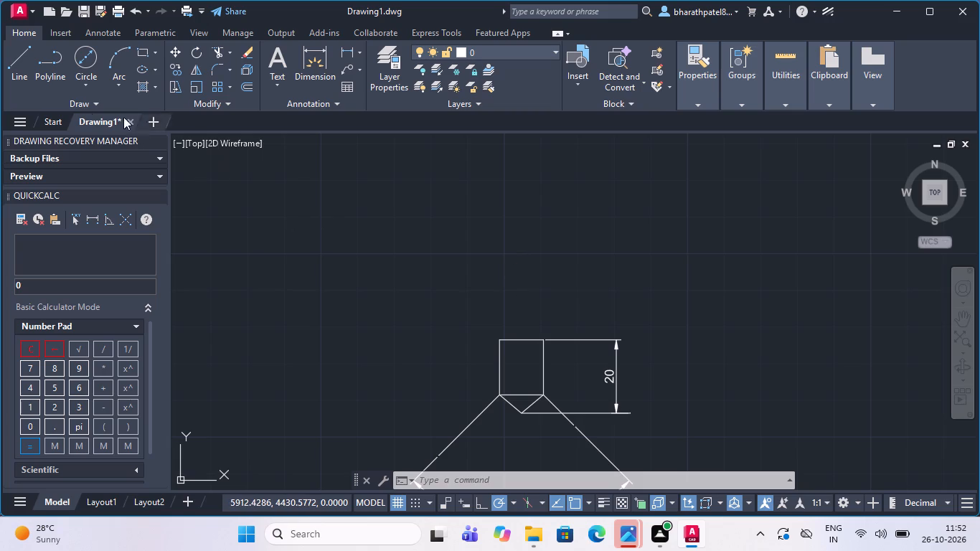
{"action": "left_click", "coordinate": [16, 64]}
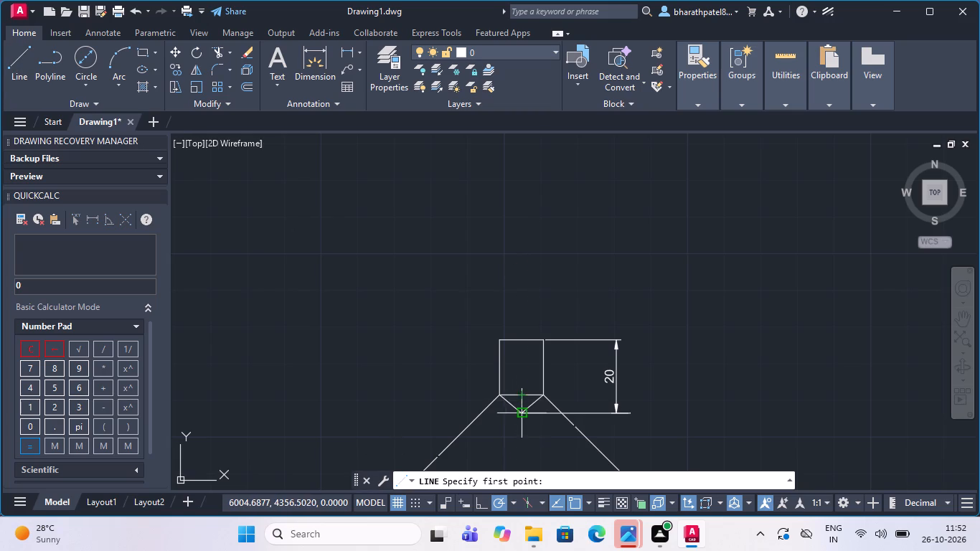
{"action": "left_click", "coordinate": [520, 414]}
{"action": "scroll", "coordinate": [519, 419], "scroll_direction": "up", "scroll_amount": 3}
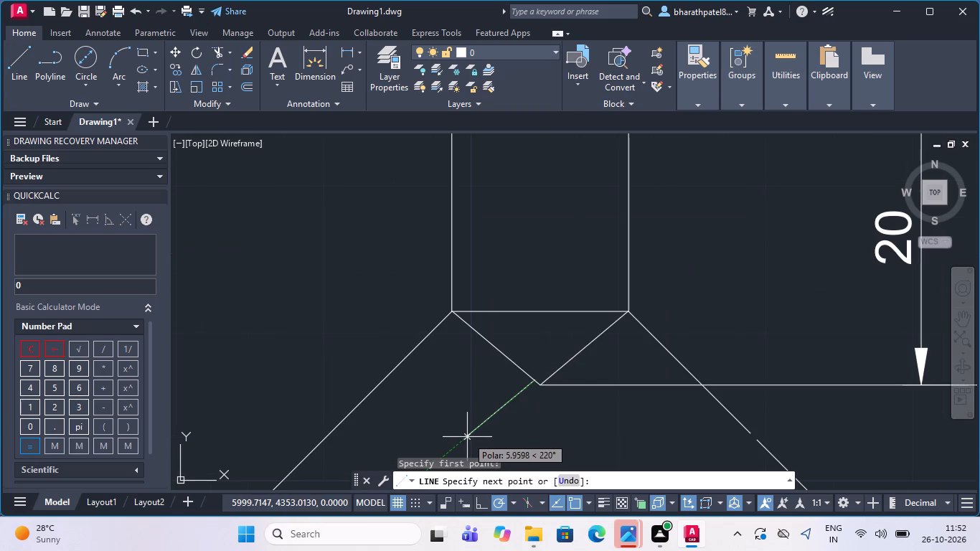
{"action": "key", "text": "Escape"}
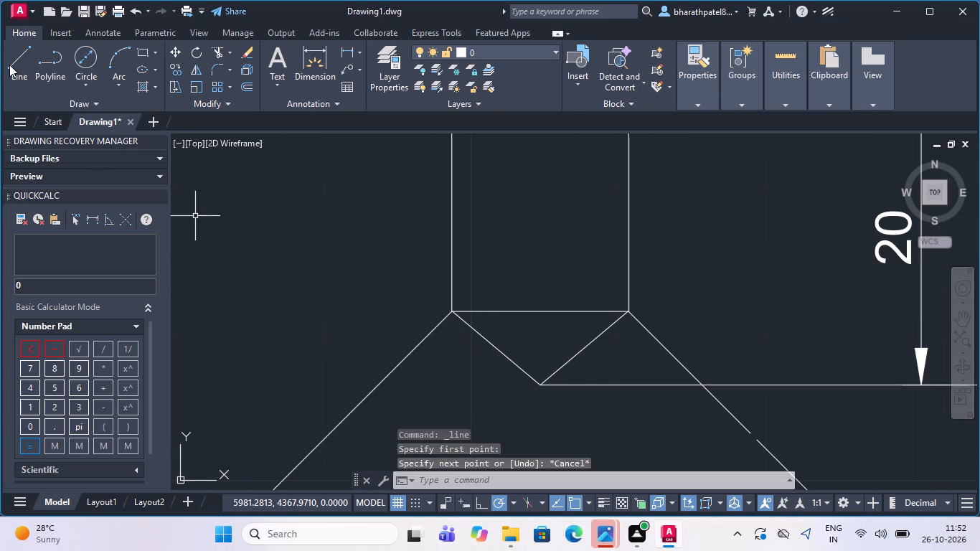
Draw a vertical line 140 units up from the tip below the rectangle.
{"action": "left_click", "coordinate": [9, 65]}
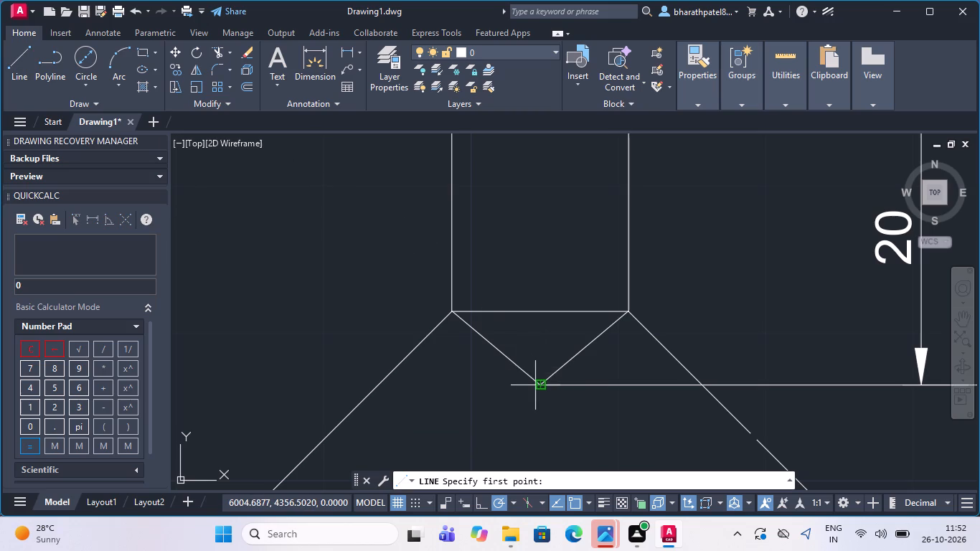
{"action": "left_click", "coordinate": [539, 385]}
{"action": "scroll", "coordinate": [534, 390], "scroll_direction": "down", "scroll_amount": 7}
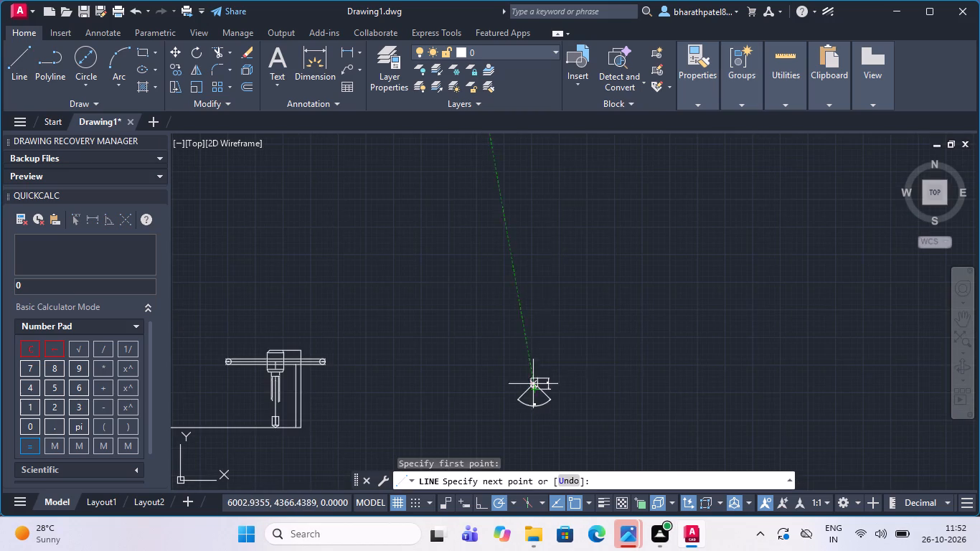
{"action": "scroll", "coordinate": [538, 320], "scroll_direction": "up", "scroll_amount": 3}
{"action": "scroll", "coordinate": [516, 319], "scroll_direction": "down", "scroll_amount": 3}
{"action": "scroll", "coordinate": [508, 392], "scroll_direction": "up", "scroll_amount": 3}
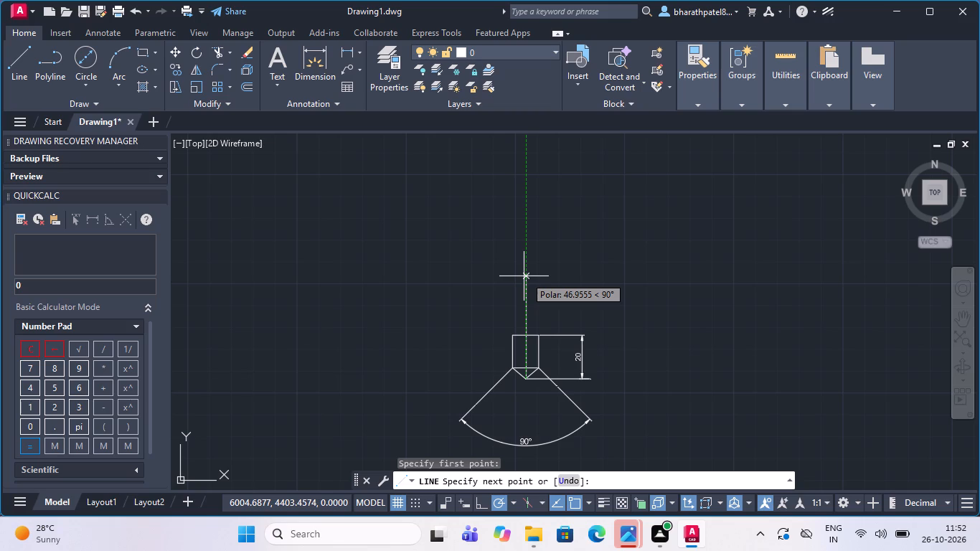
{"action": "type", "text": "140"}
{"action": "key", "text": "Return"}
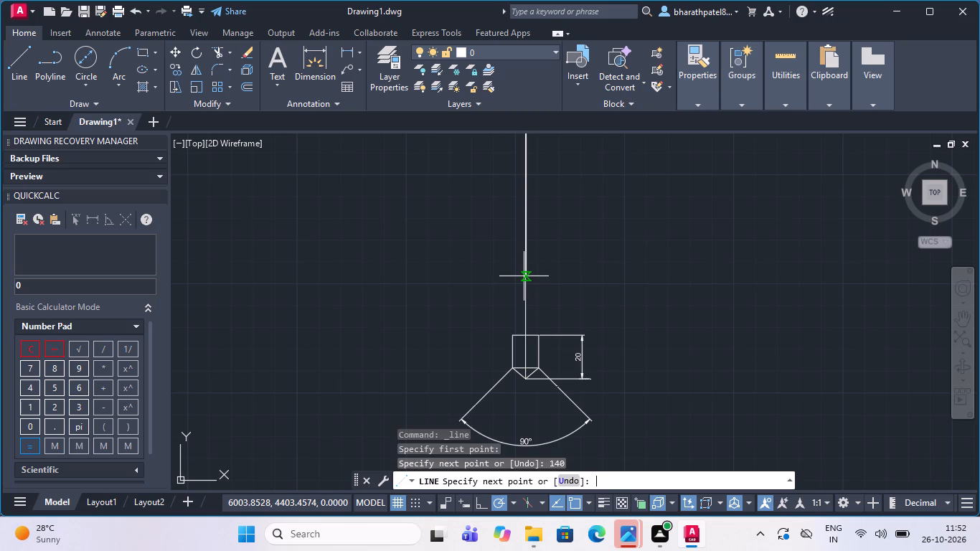
Continue horizontally from the vertical line's top end about 82 units right, then back left to about 93 units beyond it.
{"action": "scroll", "coordinate": [548, 284], "scroll_direction": "down", "scroll_amount": 4}
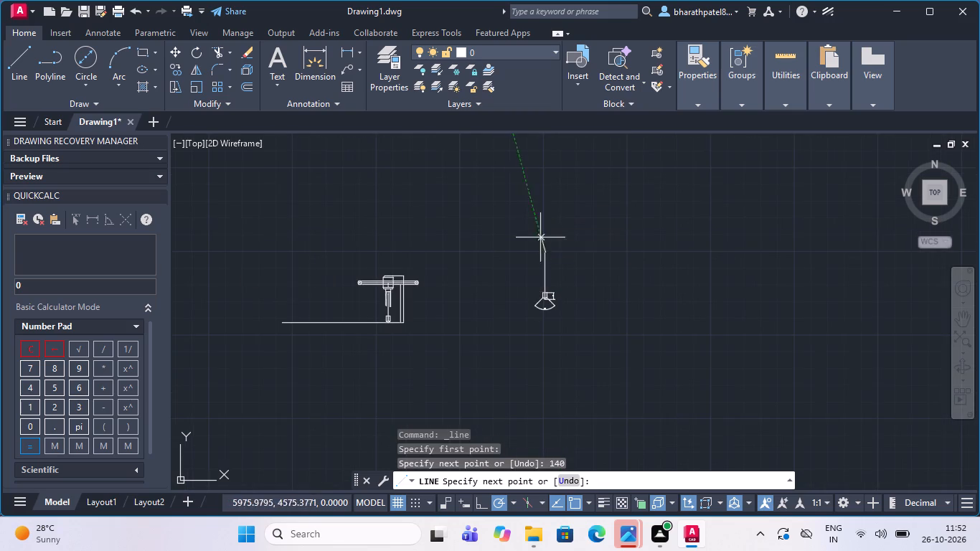
{"action": "scroll", "coordinate": [547, 264], "scroll_direction": "up", "scroll_amount": 4}
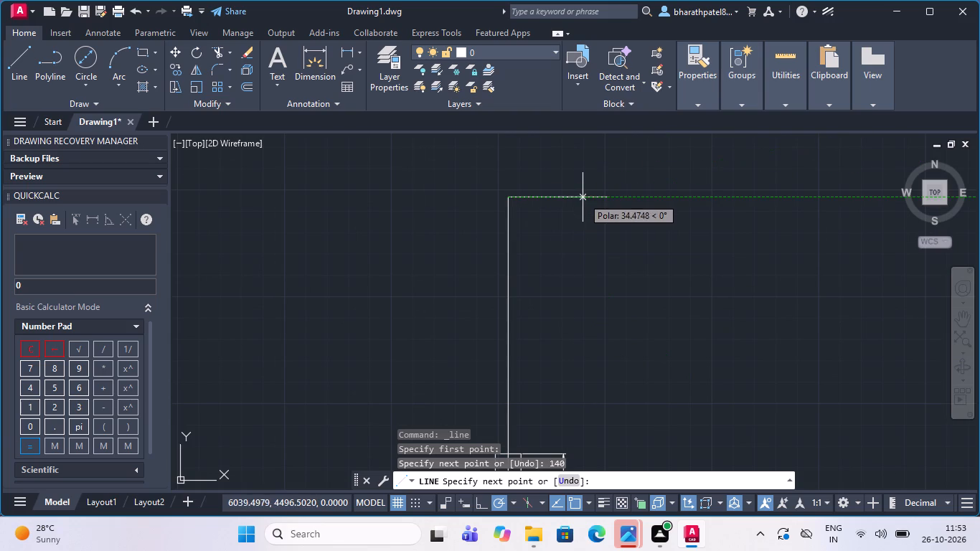
{"action": "left_click_drag", "start_coordinate": [686, 201], "coordinate": [672, 203]}
{"action": "left_click", "coordinate": [308, 199]}
{"action": "key", "text": "Escape"}
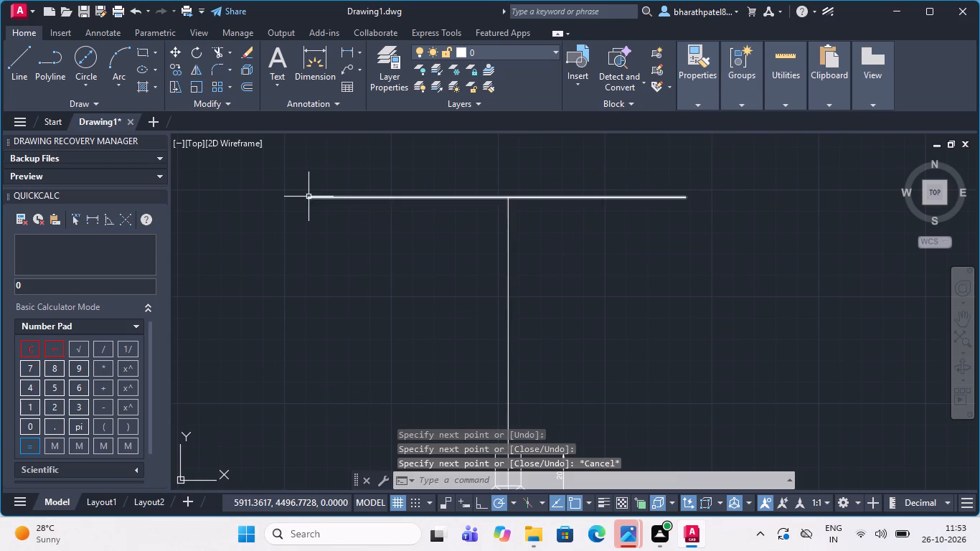
Draw a vertical line 115 units up from the tip below the rectangle.
{"action": "scroll", "coordinate": [308, 198], "scroll_direction": "down", "scroll_amount": 2}
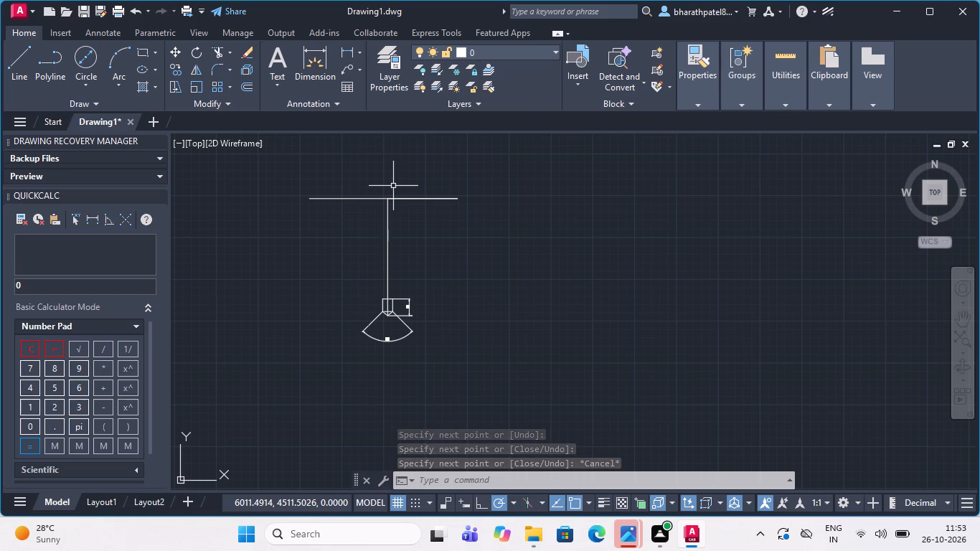
{"action": "left_click", "coordinate": [24, 60]}
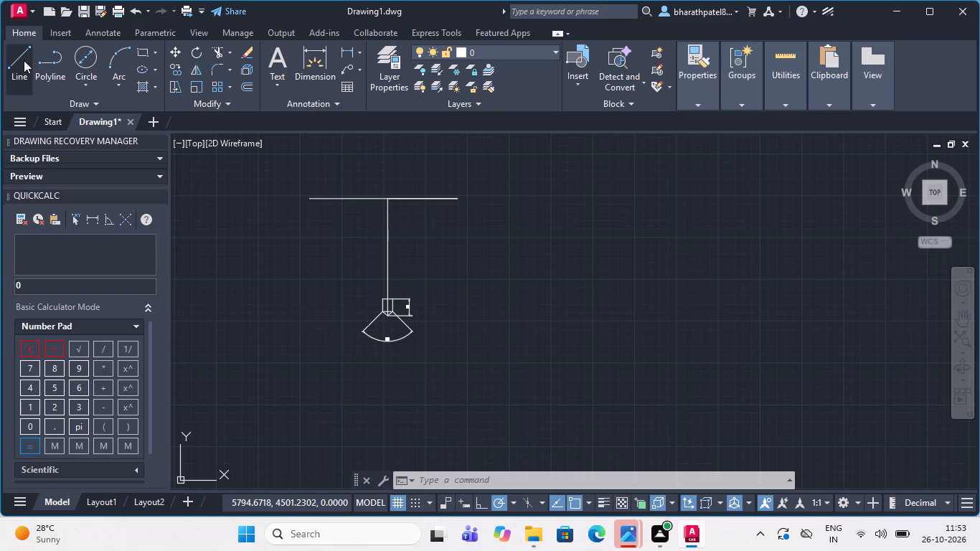
{"action": "scroll", "coordinate": [387, 281], "scroll_direction": "up", "scroll_amount": 2}
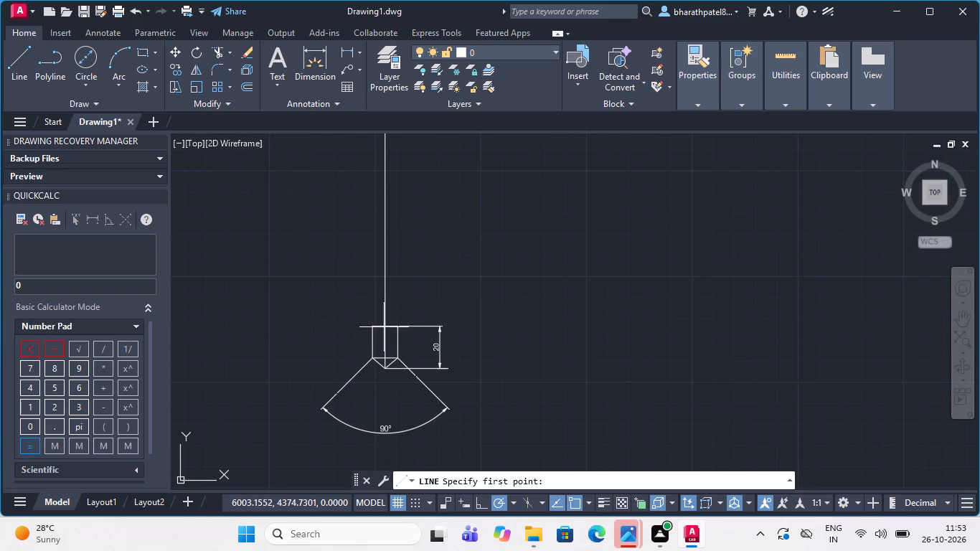
{"action": "scroll", "coordinate": [386, 321], "scroll_direction": "up", "scroll_amount": 2}
{"action": "scroll", "coordinate": [377, 440], "scroll_direction": "up", "scroll_amount": 4}
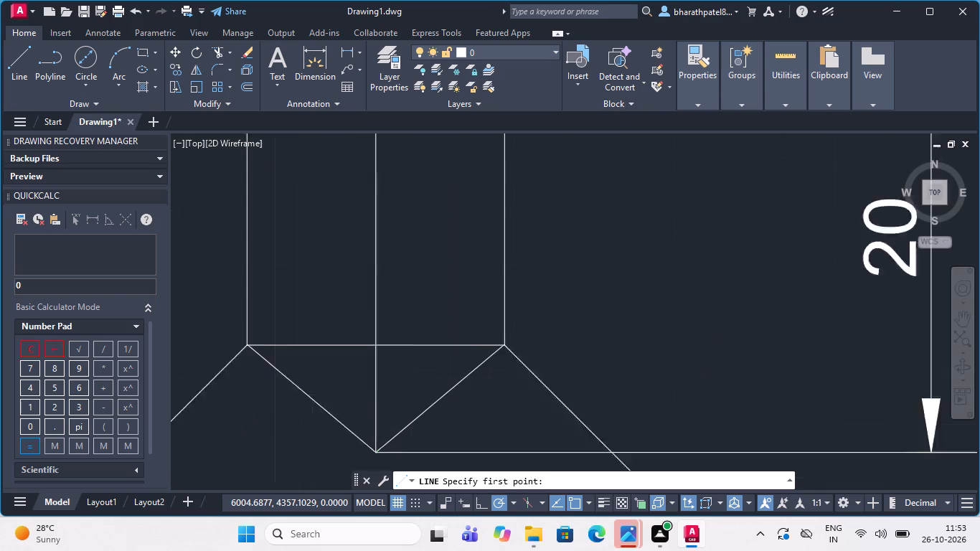
{"action": "left_click", "coordinate": [374, 462]}
{"action": "scroll", "coordinate": [381, 458], "scroll_direction": "down", "scroll_amount": 5}
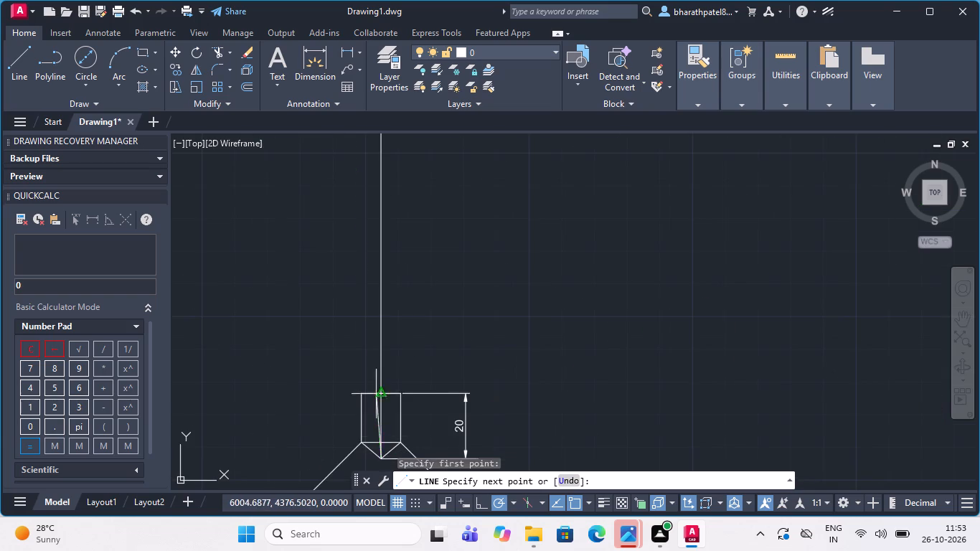
{"action": "scroll", "coordinate": [382, 324], "scroll_direction": "down", "scroll_amount": 3}
{"action": "scroll", "coordinate": [396, 260], "scroll_direction": "up", "scroll_amount": 2}
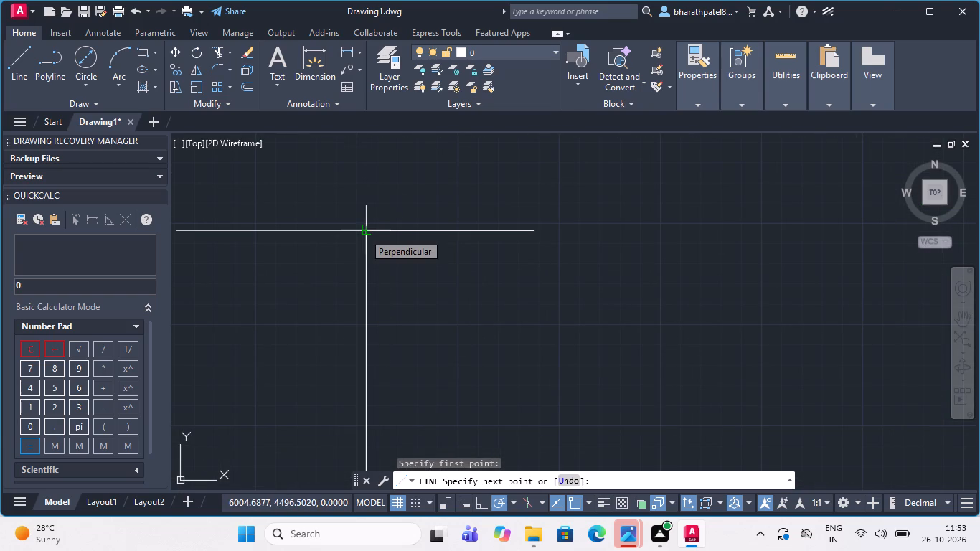
{"action": "type", "text": "115"}
{"action": "key", "text": "Return"}
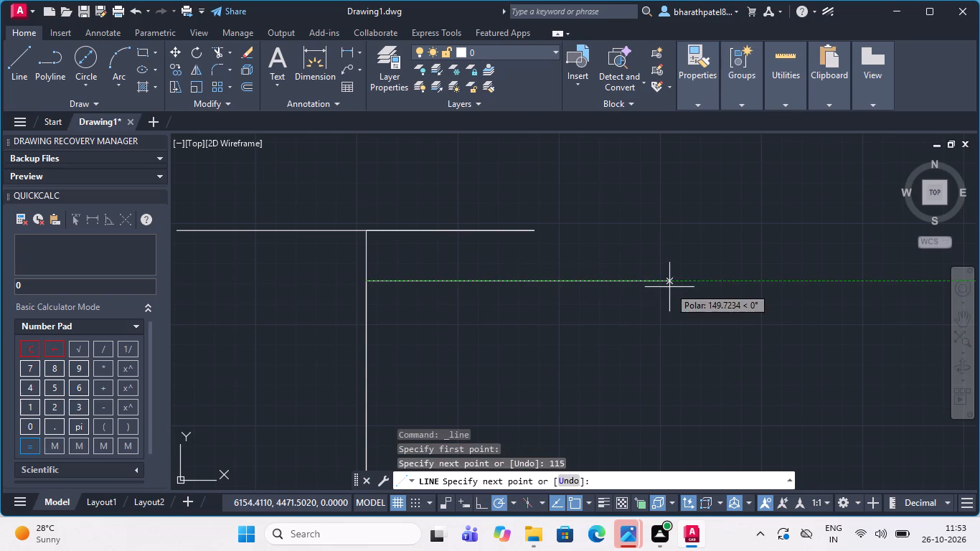
Continue horizontally from the 115-unit line's top end about 161 units right, then back left to about 242 units beyond it.
{"action": "left_click", "coordinate": [692, 283]}
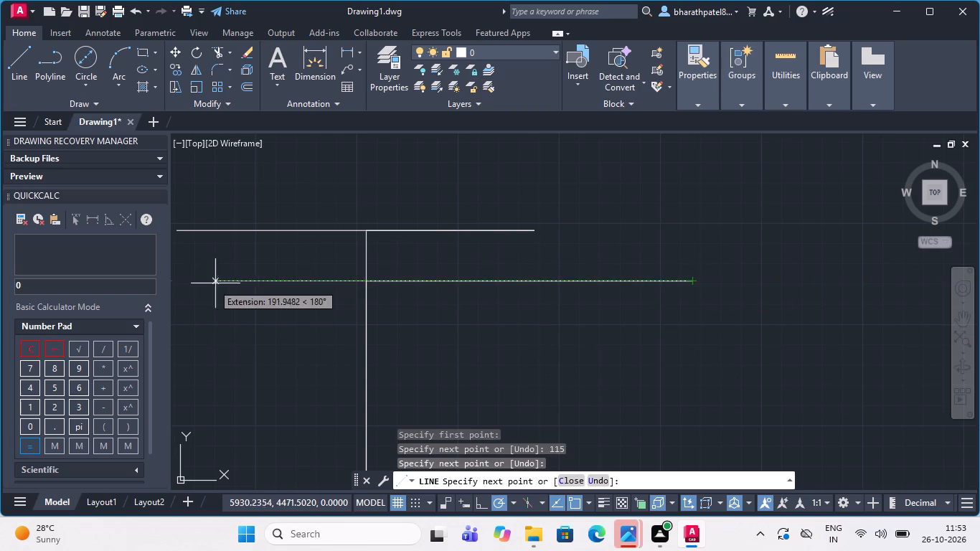
{"action": "scroll", "coordinate": [324, 290], "scroll_direction": "down", "scroll_amount": 4}
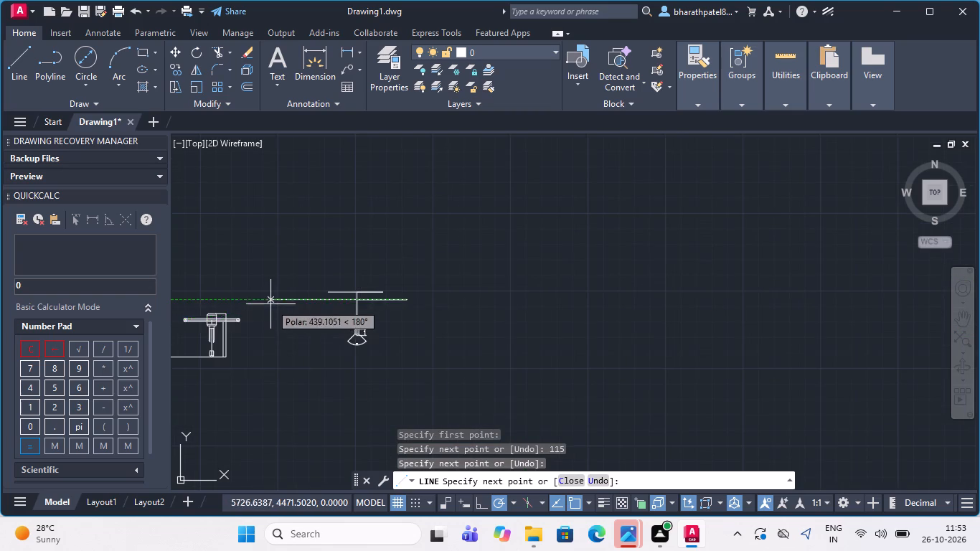
{"action": "scroll", "coordinate": [272, 299], "scroll_direction": "up", "scroll_amount": 3}
{"action": "left_click", "coordinate": [308, 301]}
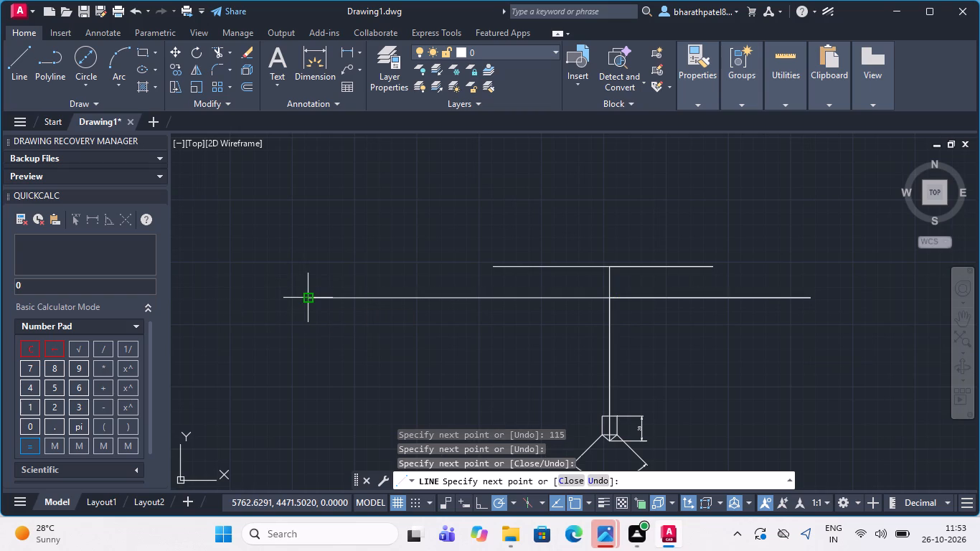
{"action": "key", "text": "Escape"}
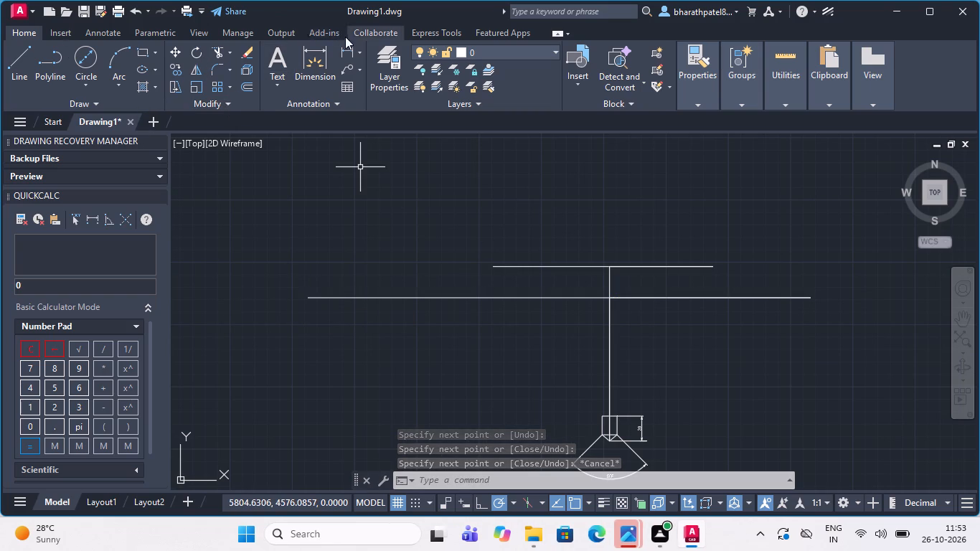
Check the vertical distance between the two horizontal lines along the centre line using a temporary linear dimension.
{"action": "left_click_drag", "start_coordinate": [345, 47], "coordinate": [342, 62]}
{"action": "scroll", "coordinate": [669, 286], "scroll_direction": "up", "scroll_amount": 3}
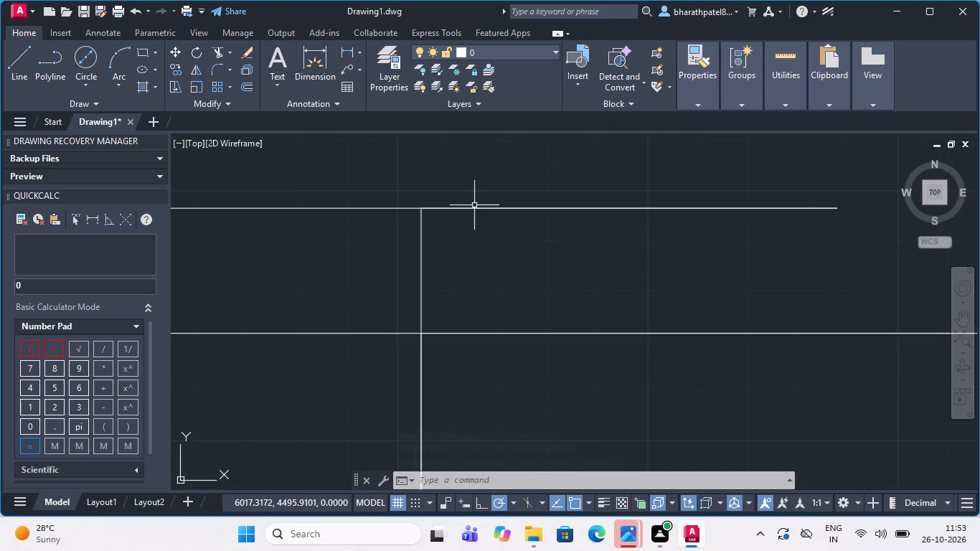
{"action": "left_click", "coordinate": [350, 47]}
{"action": "left_click_drag", "start_coordinate": [418, 212], "coordinate": [418, 233]}
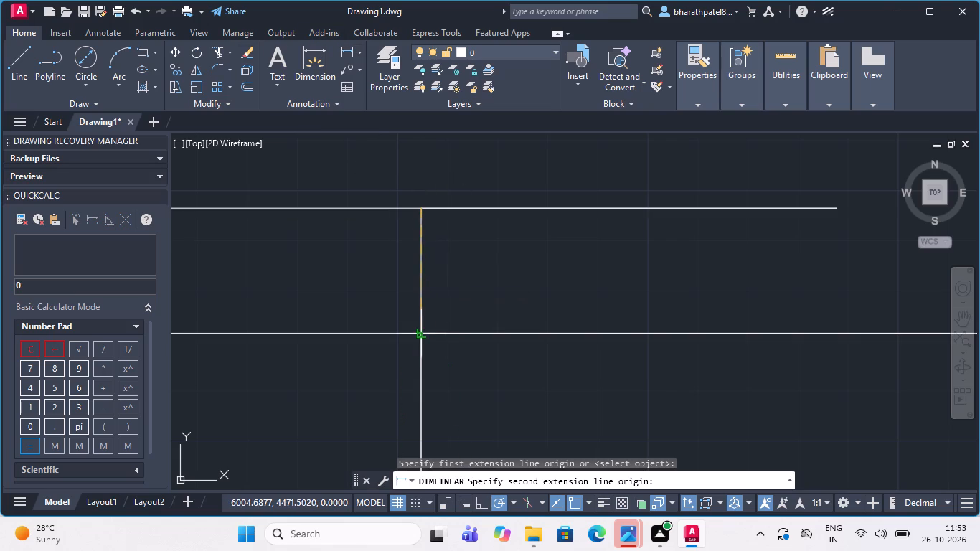
{"action": "left_click", "coordinate": [424, 331]}
{"action": "scroll", "coordinate": [514, 322], "scroll_direction": "down", "scroll_amount": 1}
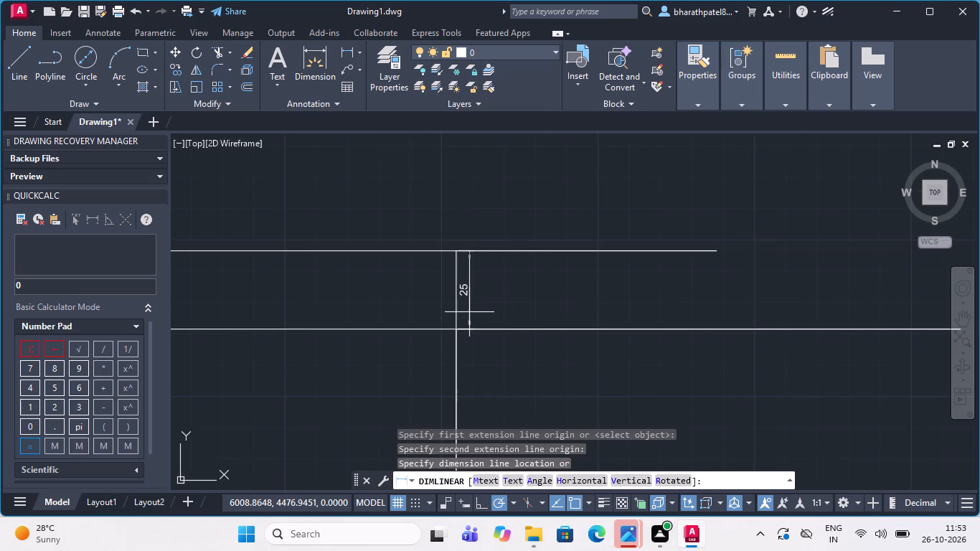
{"action": "key", "text": "Escape"}
Trim away the piece of the vertical centre line between the two horizontal lines.
{"action": "scroll", "coordinate": [469, 310], "scroll_direction": "down", "scroll_amount": 2}
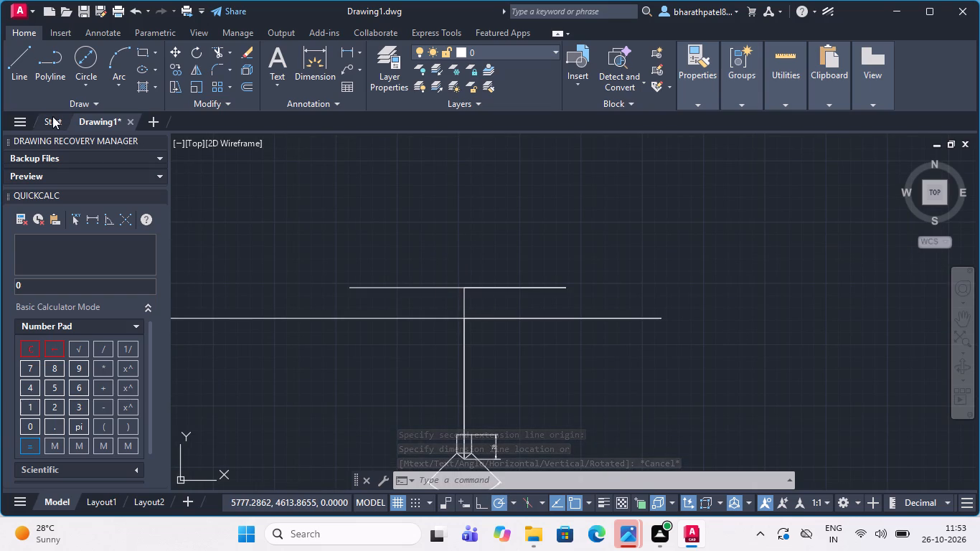
{"action": "left_click", "coordinate": [22, 57]}
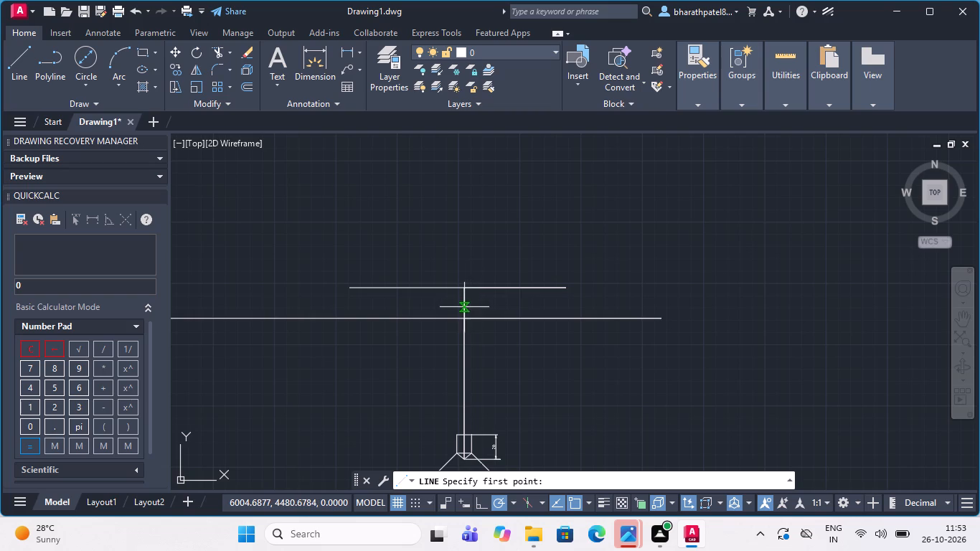
{"action": "key", "text": "Escape"}
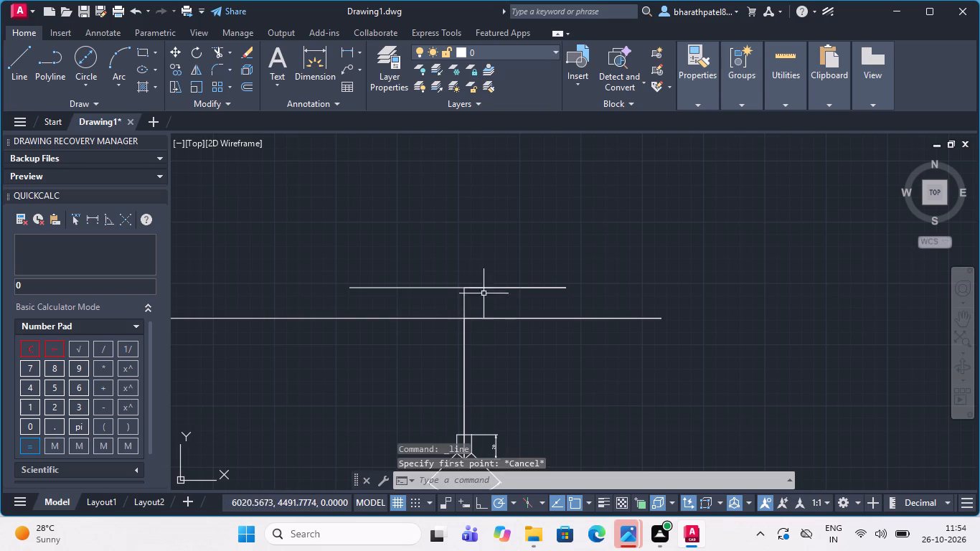
{"action": "left_click", "coordinate": [218, 56]}
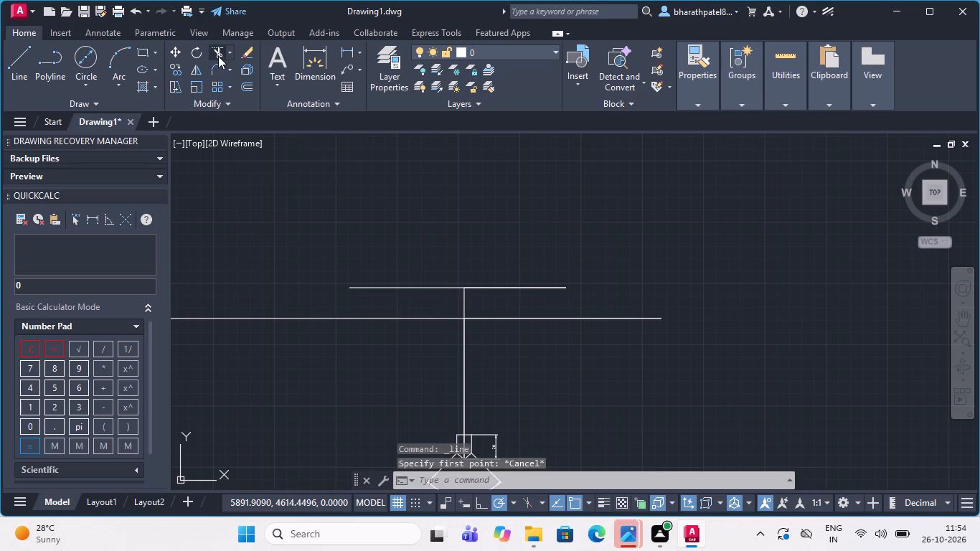
{"action": "scroll", "coordinate": [503, 302], "scroll_direction": "up", "scroll_amount": 2}
{"action": "left_click_drag", "start_coordinate": [341, 295], "coordinate": [529, 295]}
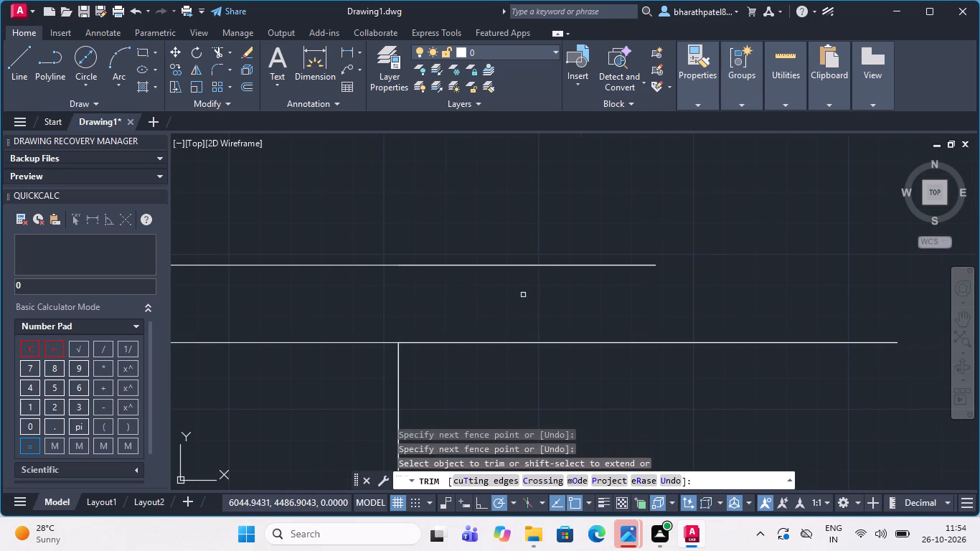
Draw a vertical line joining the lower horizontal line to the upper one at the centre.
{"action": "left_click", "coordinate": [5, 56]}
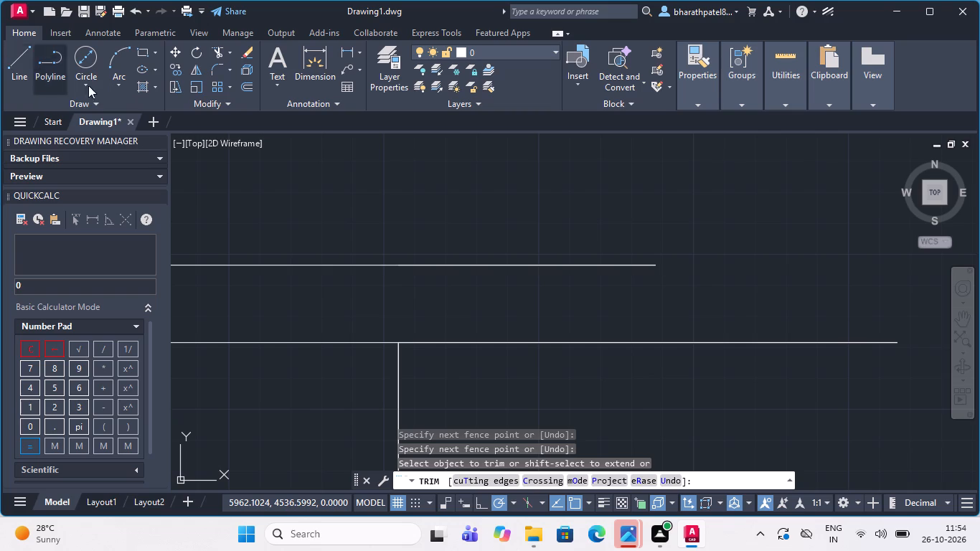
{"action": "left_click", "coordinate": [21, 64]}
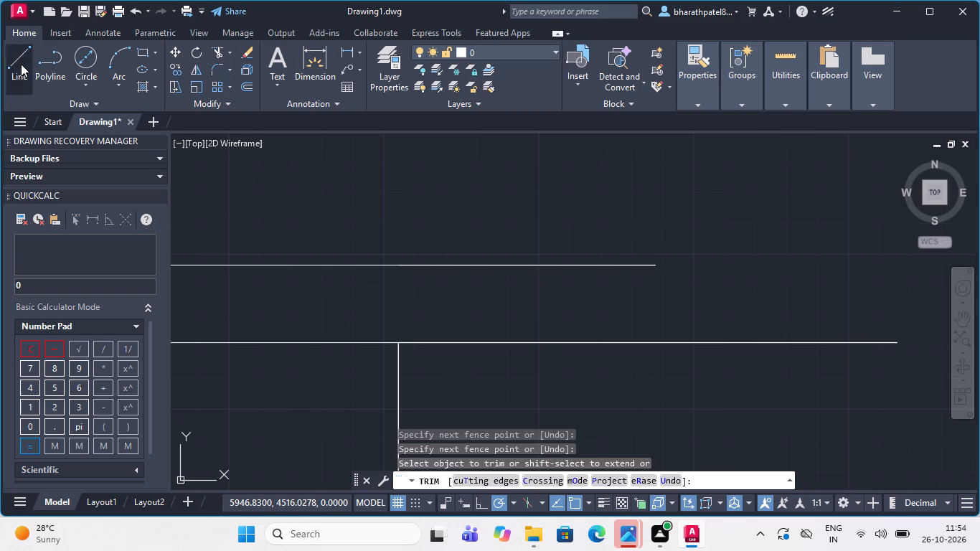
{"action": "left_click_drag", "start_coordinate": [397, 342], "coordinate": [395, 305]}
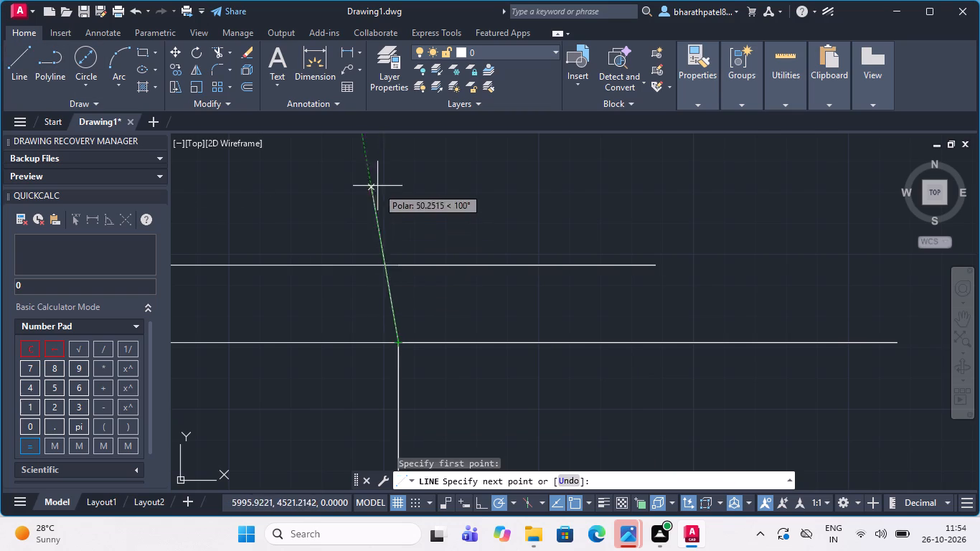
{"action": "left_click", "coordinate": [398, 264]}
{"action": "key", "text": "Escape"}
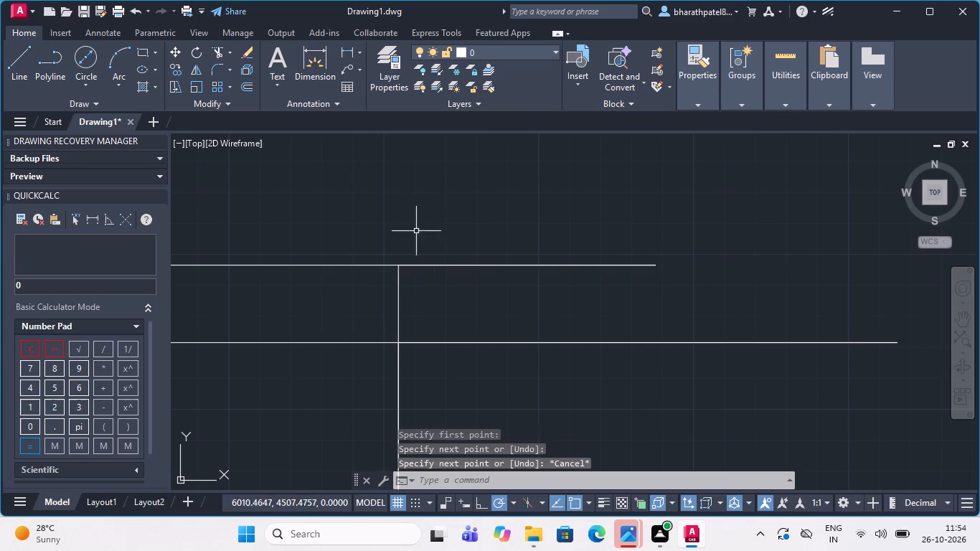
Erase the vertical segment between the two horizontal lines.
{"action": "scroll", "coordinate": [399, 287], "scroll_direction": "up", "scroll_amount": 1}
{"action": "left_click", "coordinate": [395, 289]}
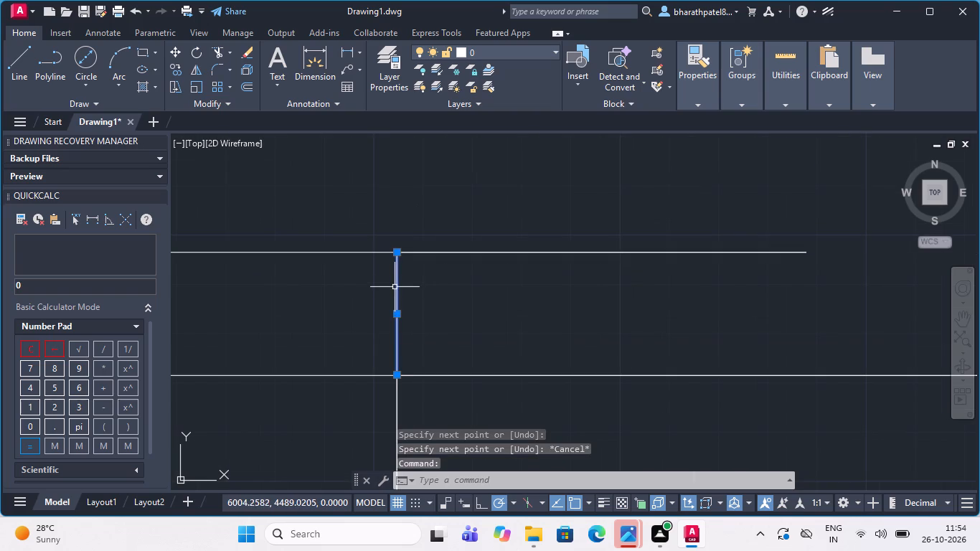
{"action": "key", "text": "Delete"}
Draw a vertical line about 32 units up from the lower horizontal line at the centre, passing the upper line.
{"action": "left_click", "coordinate": [19, 68]}
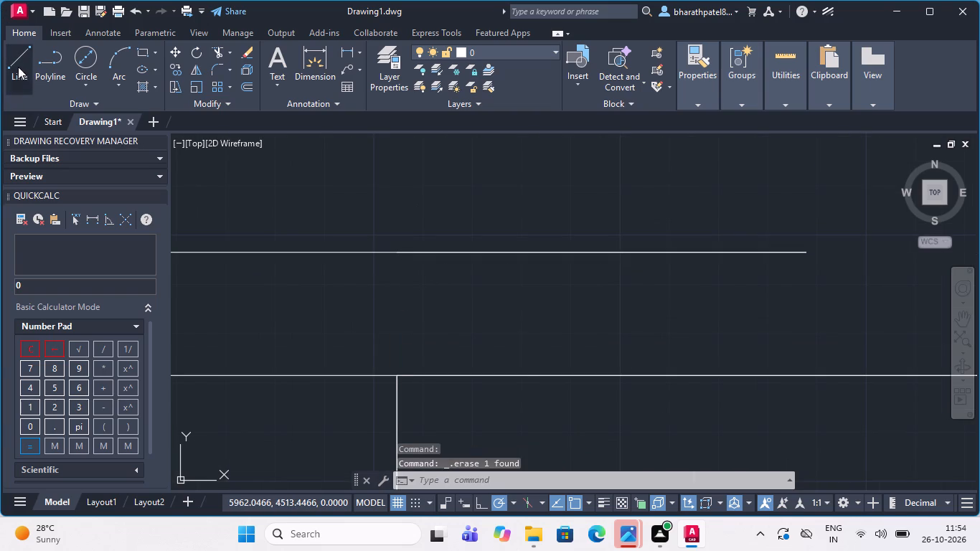
{"action": "left_click_drag", "start_coordinate": [396, 373], "coordinate": [387, 342]}
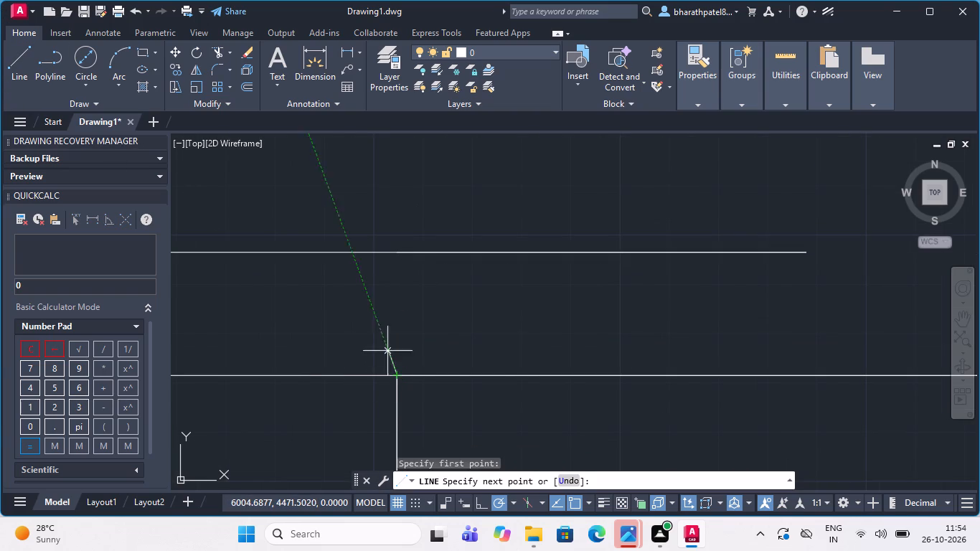
{"action": "left_click", "coordinate": [399, 216]}
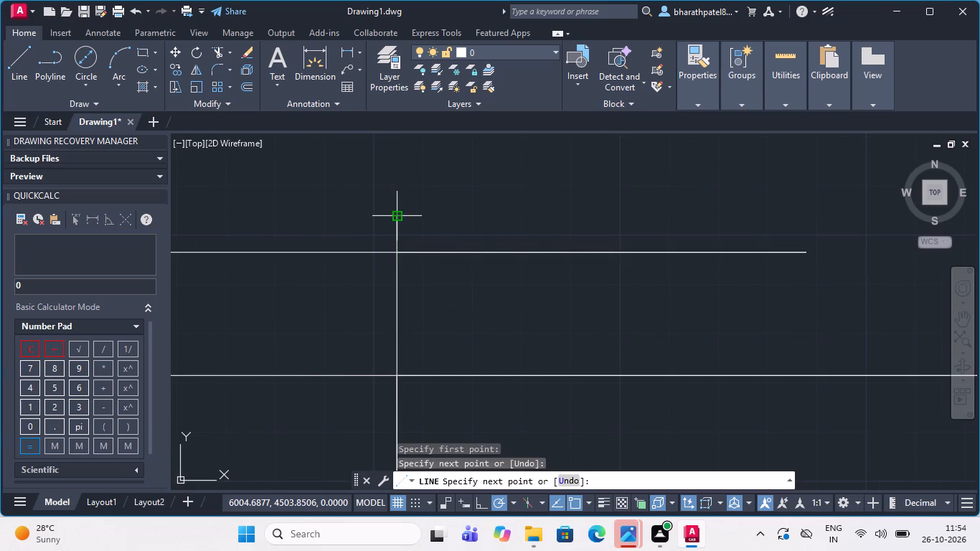
{"action": "key", "text": "Escape"}
Trim the part of the new vertical line that extends above the upper horizontal line.
{"action": "left_click_drag", "start_coordinate": [217, 48], "coordinate": [217, 55]}
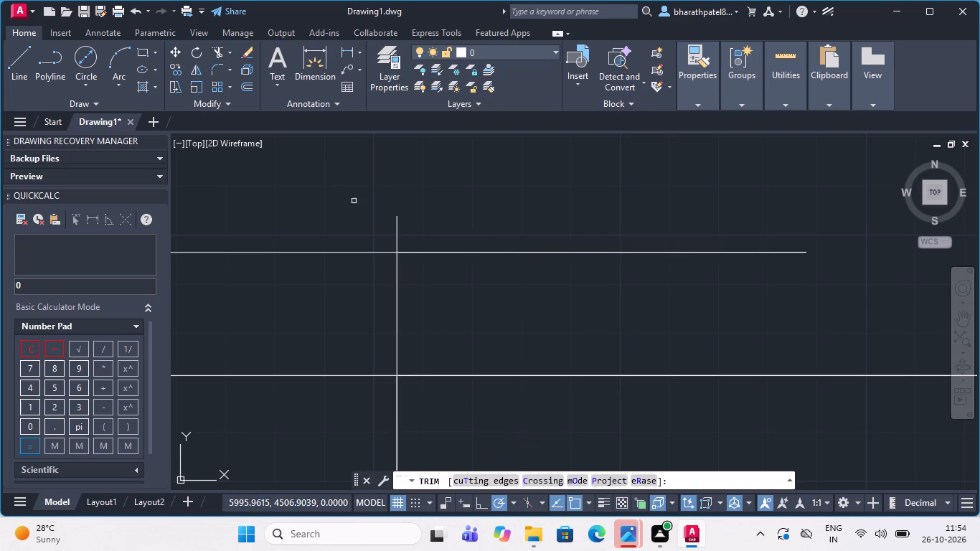
{"action": "left_click_drag", "start_coordinate": [369, 235], "coordinate": [436, 232]}
Draw a horizontal line 90 units right from the midpoint of the vertical segment between the two horizontal lines.
{"action": "left_click", "coordinate": [16, 61]}
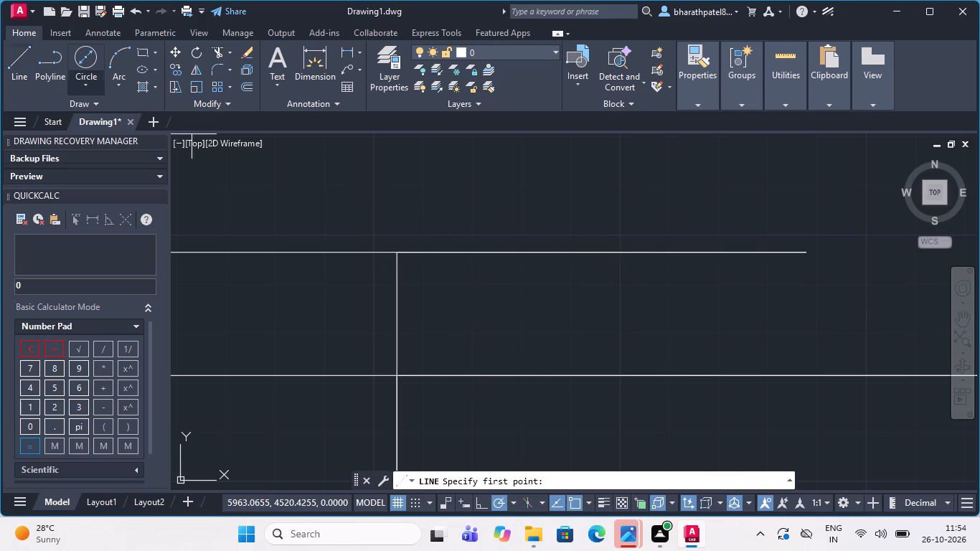
{"action": "left_click", "coordinate": [400, 314]}
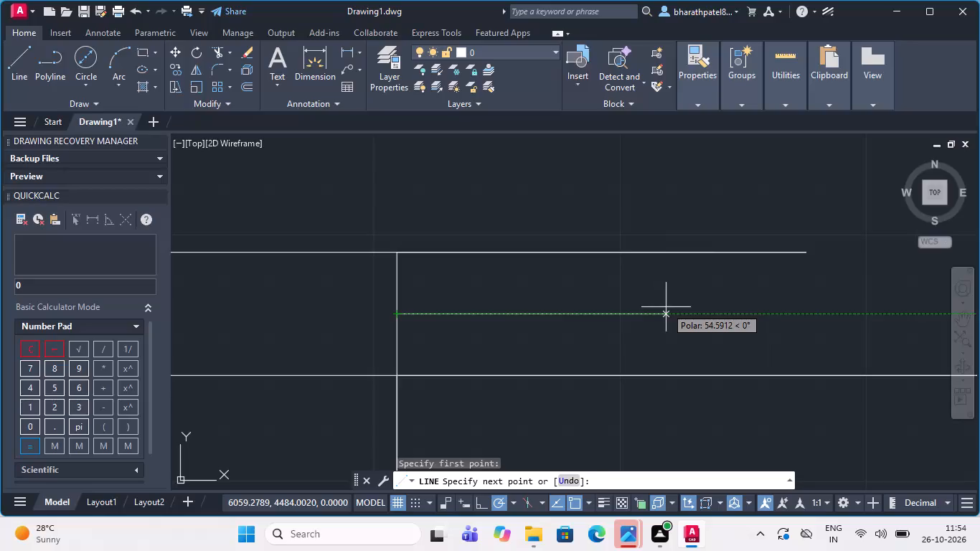
{"action": "type", "text": "90"}
{"action": "key", "text": "Return"}
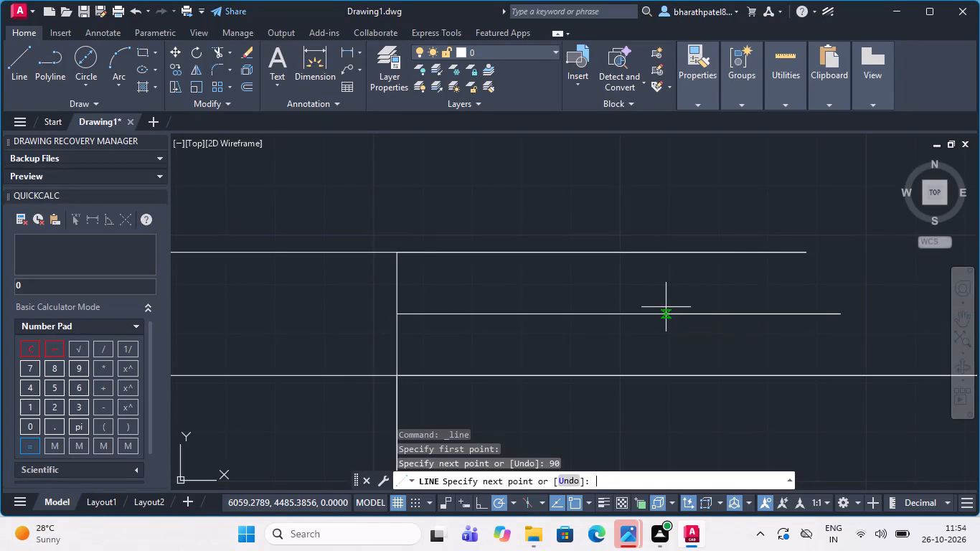
{"action": "key", "text": "Escape"}
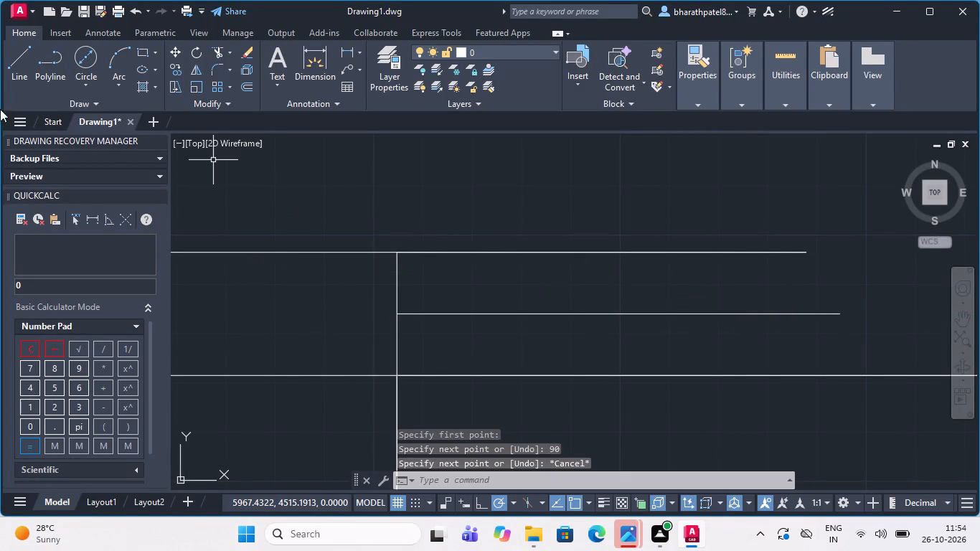
Draw a horizontal line 90 units left from the midpoint of the vertical segment between the two horizontal lines.
{"action": "left_click", "coordinate": [6, 65]}
{"action": "left_click_drag", "start_coordinate": [399, 316], "coordinate": [287, 301]}
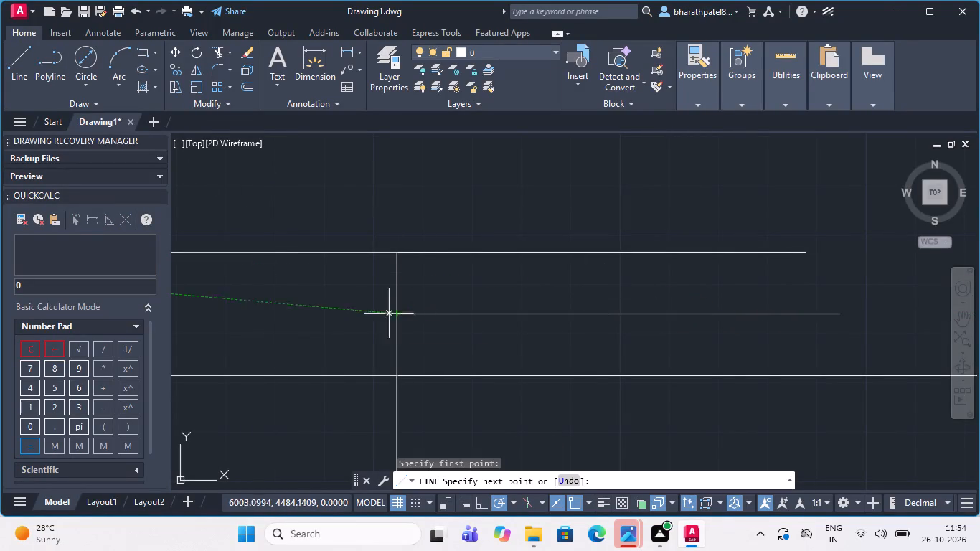
{"action": "type", "text": "90"}
{"action": "key", "text": "Return"}
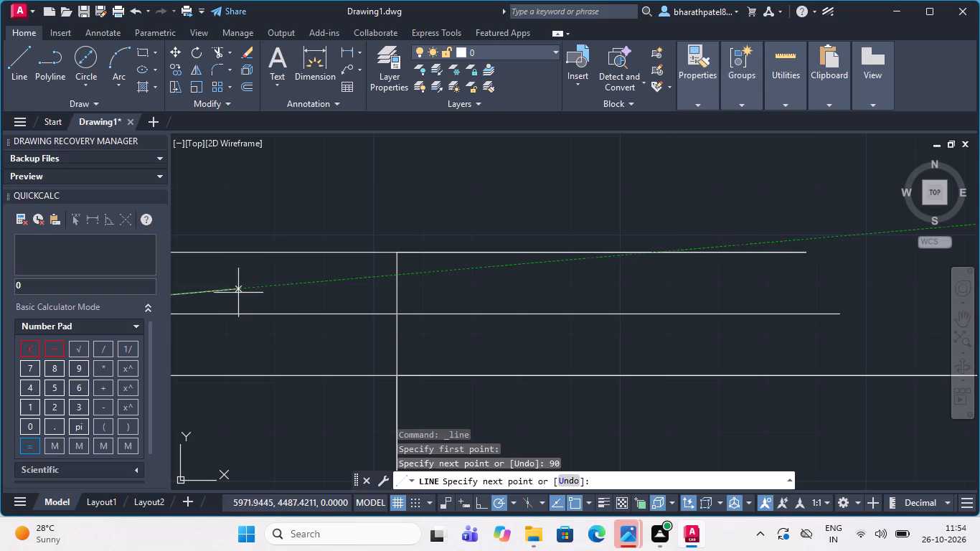
Draw a vertical line 5 units up from the left end of the crossbar's centre line.
{"action": "scroll", "coordinate": [237, 298], "scroll_direction": "down", "scroll_amount": 2}
{"action": "scroll", "coordinate": [381, 255], "scroll_direction": "down", "scroll_amount": 3}
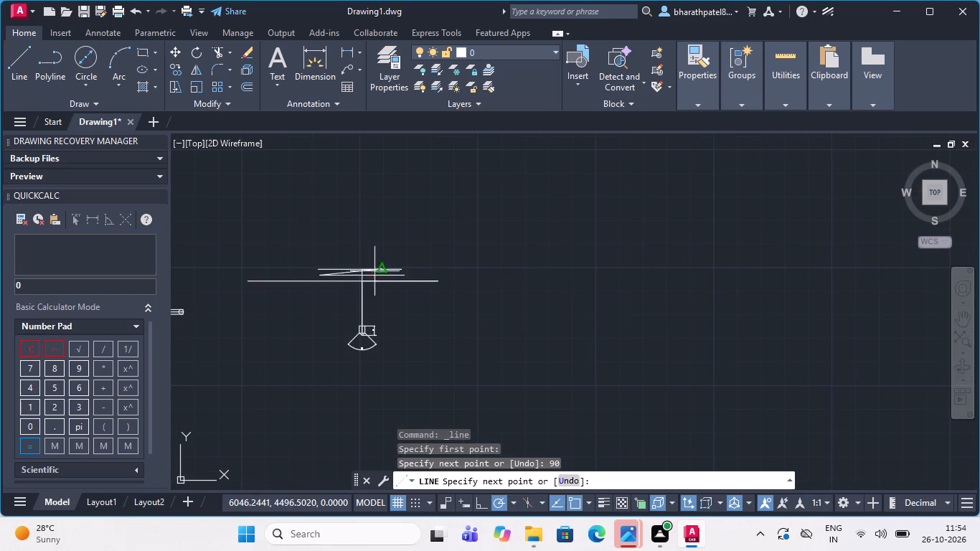
{"action": "scroll", "coordinate": [296, 273], "scroll_direction": "up", "scroll_amount": 2}
{"action": "key", "text": "Escape"}
{"action": "scroll", "coordinate": [315, 255], "scroll_direction": "down", "scroll_amount": 1}
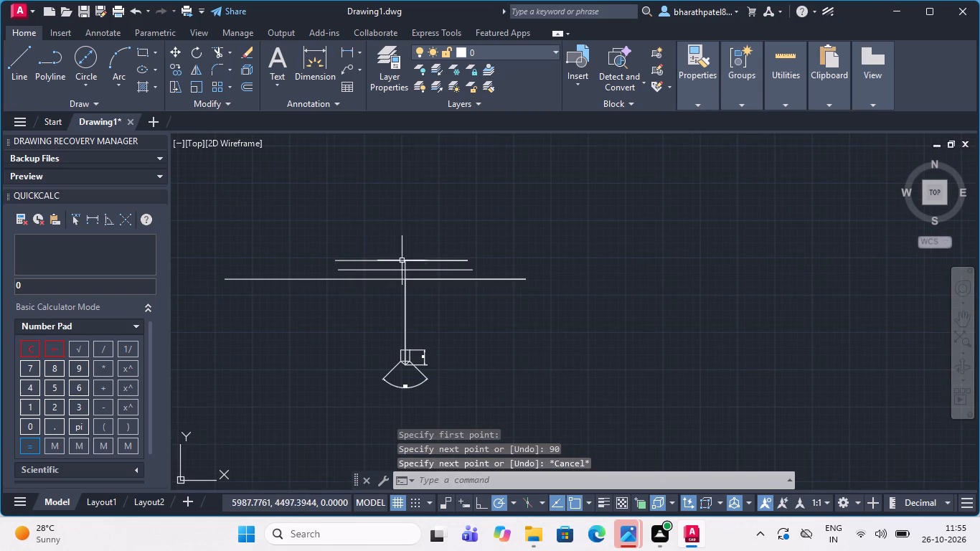
{"action": "scroll", "coordinate": [435, 286], "scroll_direction": "up", "scroll_amount": 3}
{"action": "scroll", "coordinate": [428, 291], "scroll_direction": "down", "scroll_amount": 3}
{"action": "scroll", "coordinate": [265, 254], "scroll_direction": "up", "scroll_amount": 1}
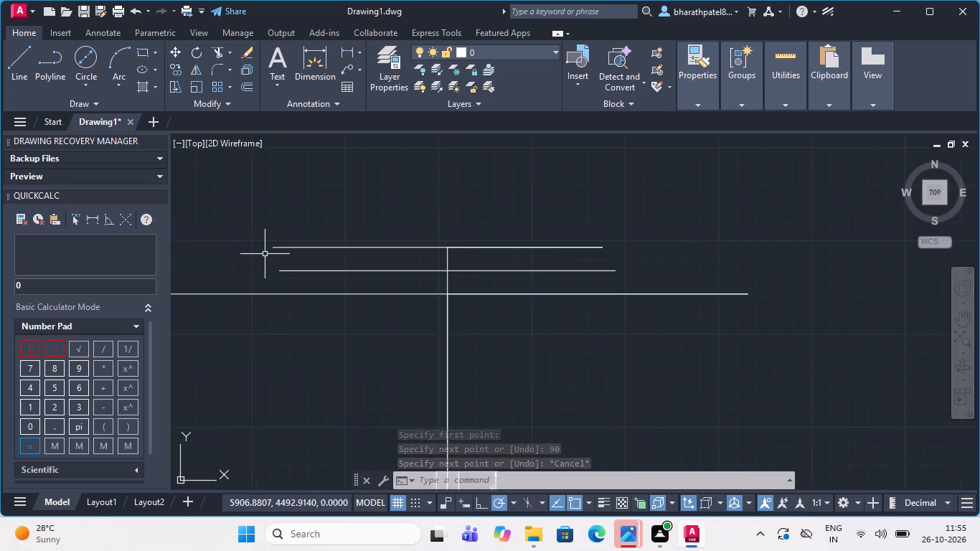
{"action": "scroll", "coordinate": [265, 254], "scroll_direction": "up", "scroll_amount": 1}
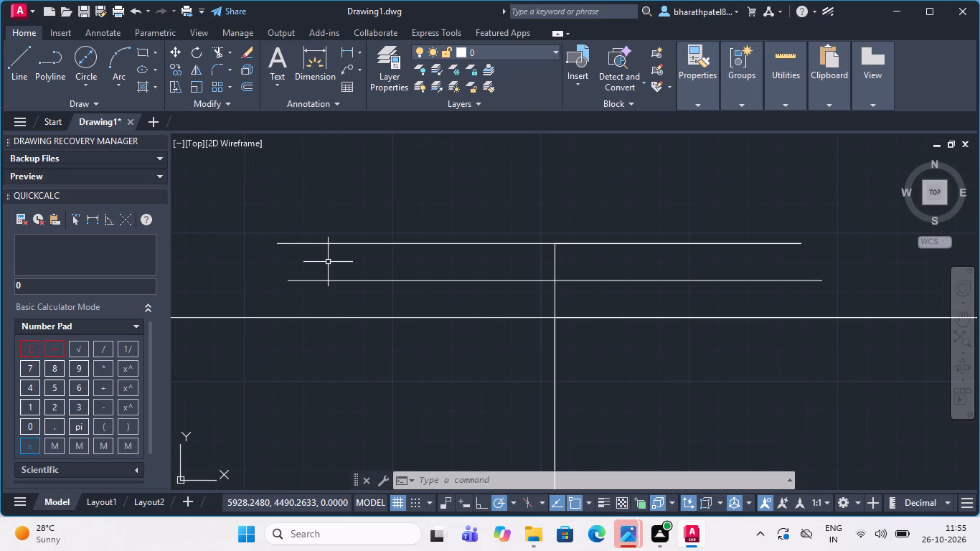
{"action": "scroll", "coordinate": [328, 262], "scroll_direction": "down", "scroll_amount": 2}
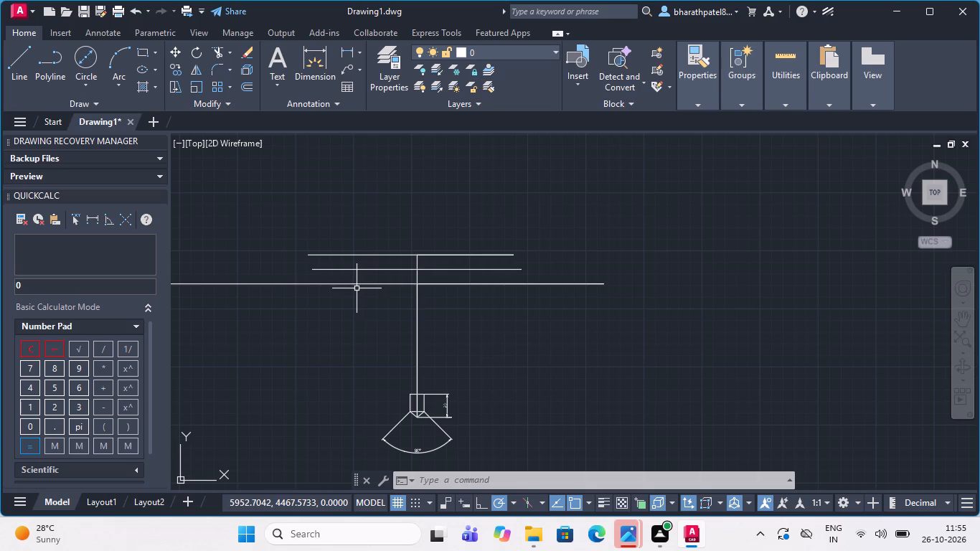
{"action": "scroll", "coordinate": [280, 270], "scroll_direction": "up", "scroll_amount": 2}
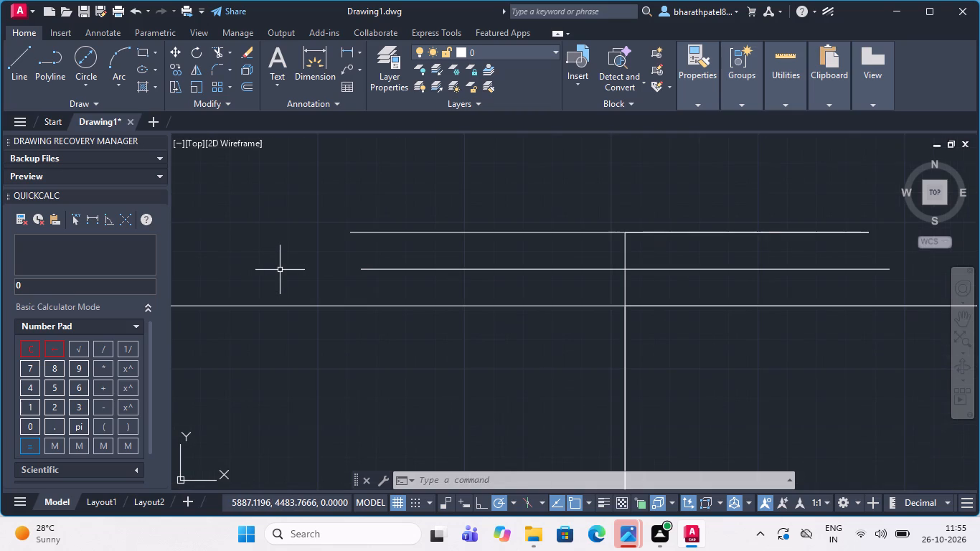
{"action": "left_click", "coordinate": [14, 51]}
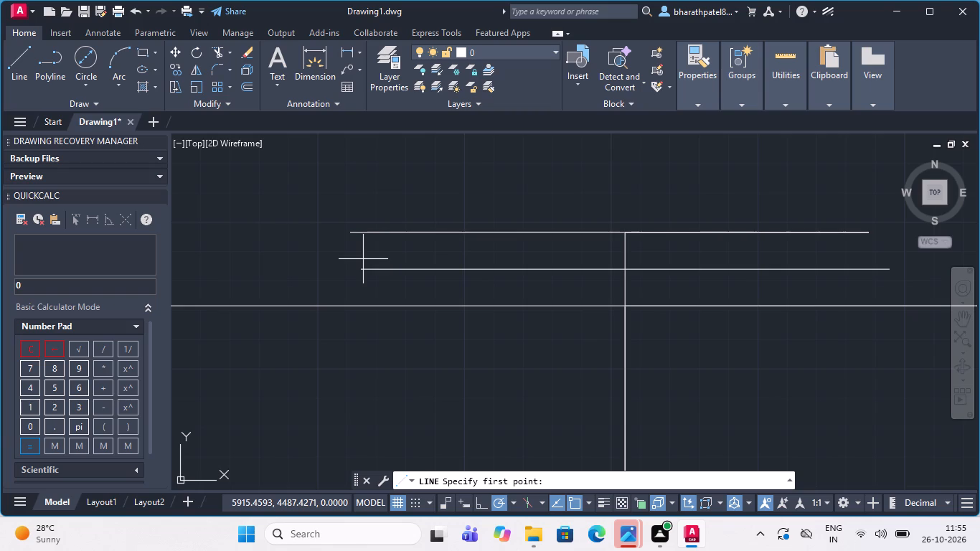
{"action": "scroll", "coordinate": [362, 270], "scroll_direction": "up", "scroll_amount": 3}
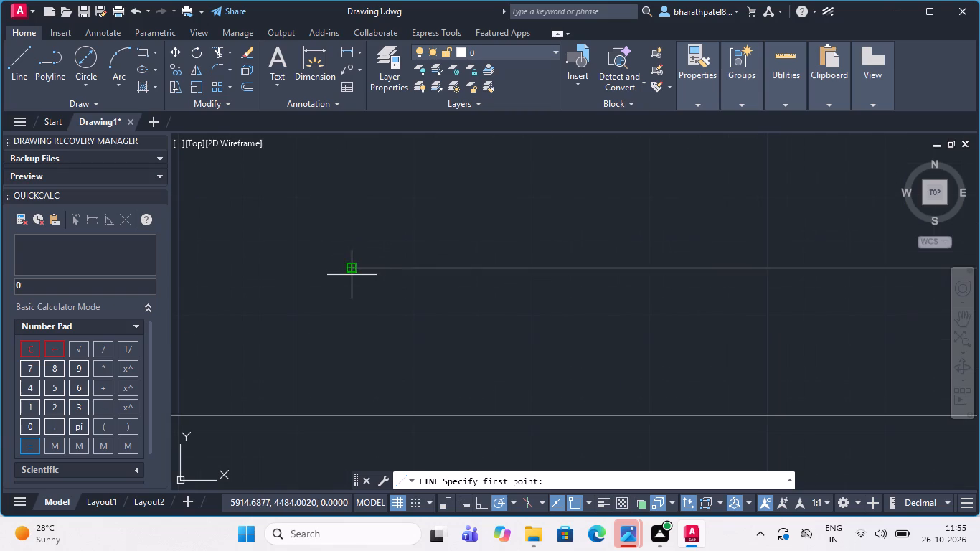
{"action": "left_click", "coordinate": [350, 270]}
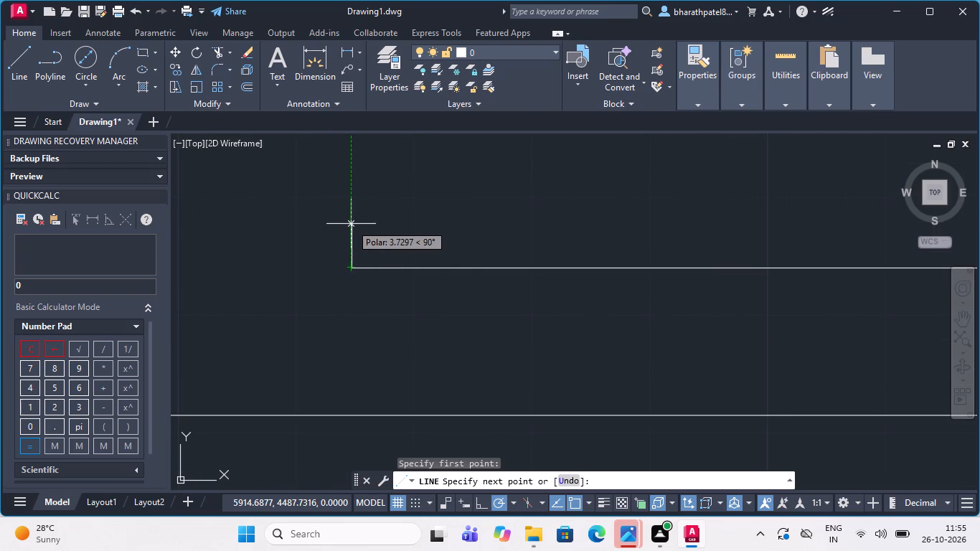
{"action": "key", "text": "5"}
{"action": "key", "text": "Return"}
Continue the line 180 units right, parallel to the crossbar's centre line, and 10 units down across its right end.
{"action": "scroll", "coordinate": [351, 227], "scroll_direction": "down", "scroll_amount": 2}
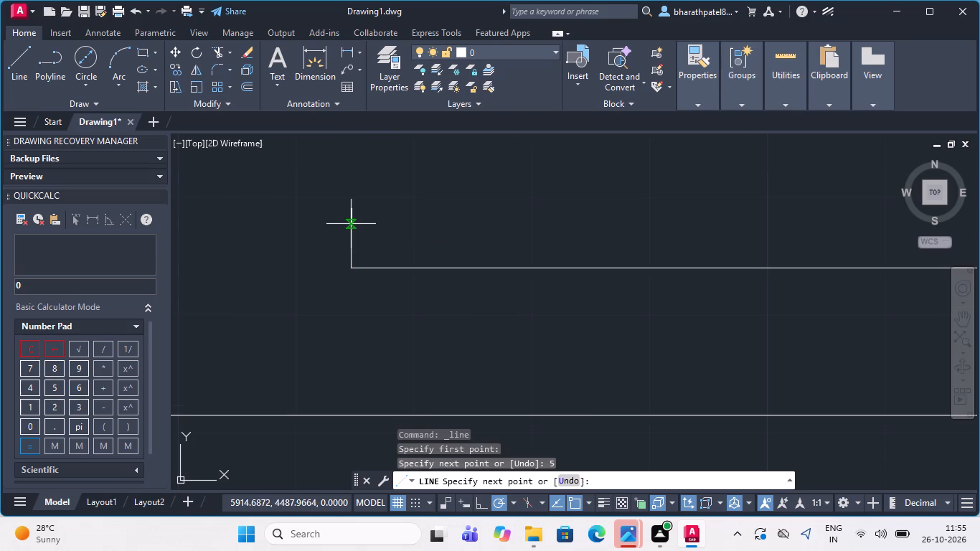
{"action": "scroll", "coordinate": [359, 245], "scroll_direction": "down", "scroll_amount": 2}
{"action": "scroll", "coordinate": [781, 255], "scroll_direction": "up", "scroll_amount": 2}
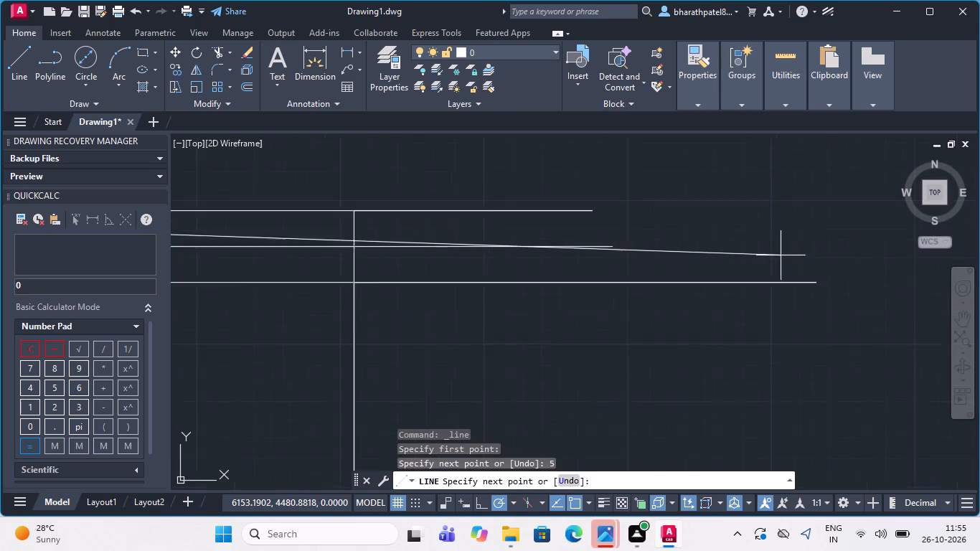
{"action": "scroll", "coordinate": [781, 255], "scroll_direction": "up", "scroll_amount": 1}
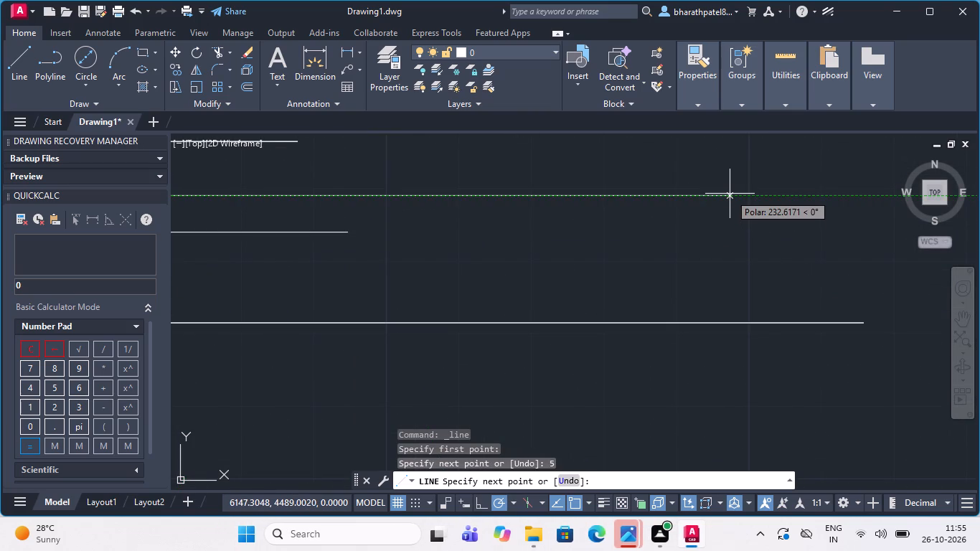
{"action": "type", "text": "180"}
{"action": "key", "text": "Return"}
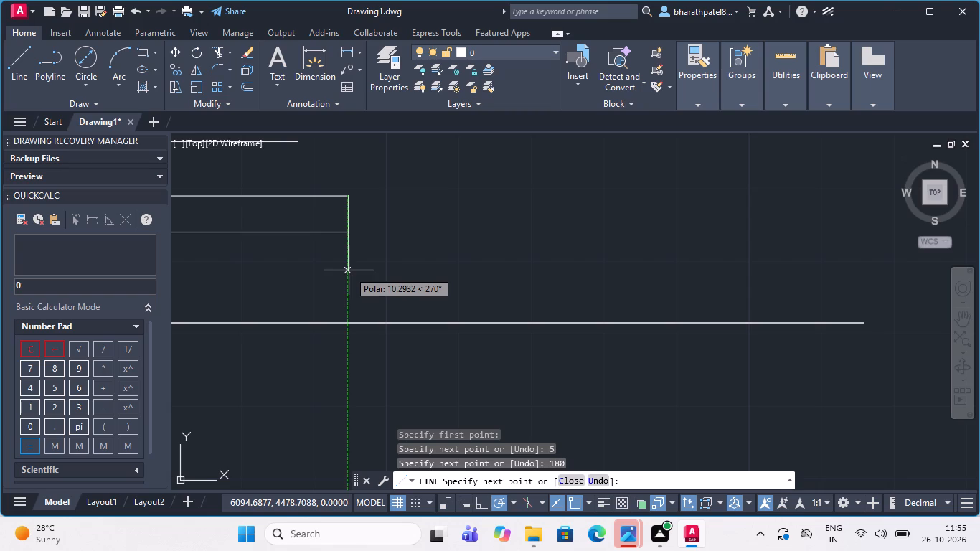
{"action": "type", "text": "10"}
{"action": "key", "text": "Return"}
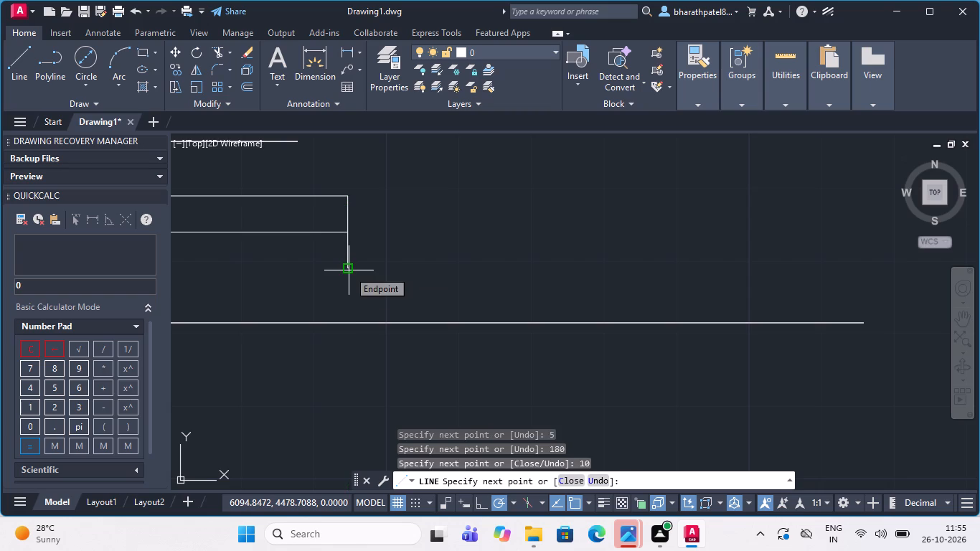
Continue the line 180 units left and 5 units up to close the rectangle around the crossbar's centre line.
{"action": "scroll", "coordinate": [341, 276], "scroll_direction": "down", "scroll_amount": 5}
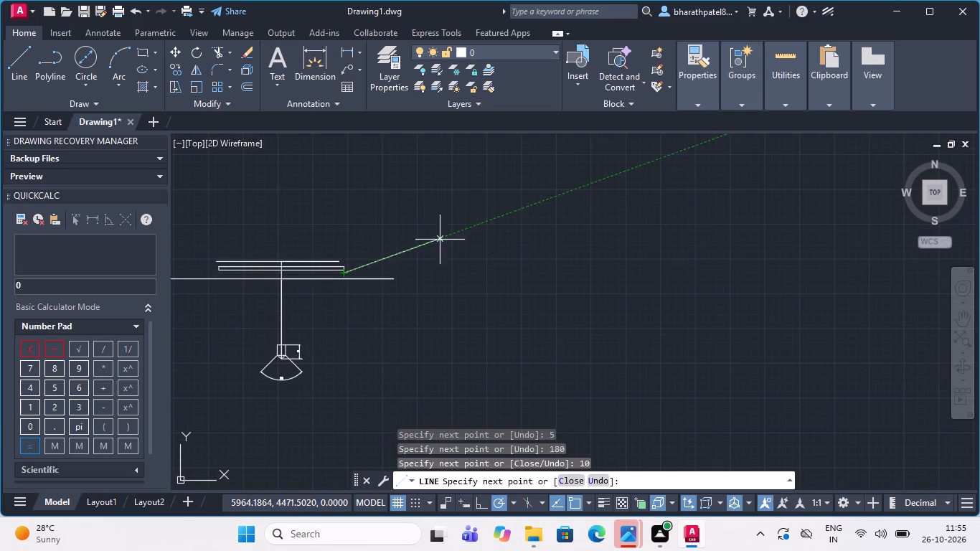
{"action": "scroll", "coordinate": [478, 231], "scroll_direction": "down", "scroll_amount": 1}
{"action": "scroll", "coordinate": [338, 267], "scroll_direction": "up", "scroll_amount": 3}
{"action": "scroll", "coordinate": [340, 247], "scroll_direction": "down", "scroll_amount": 4}
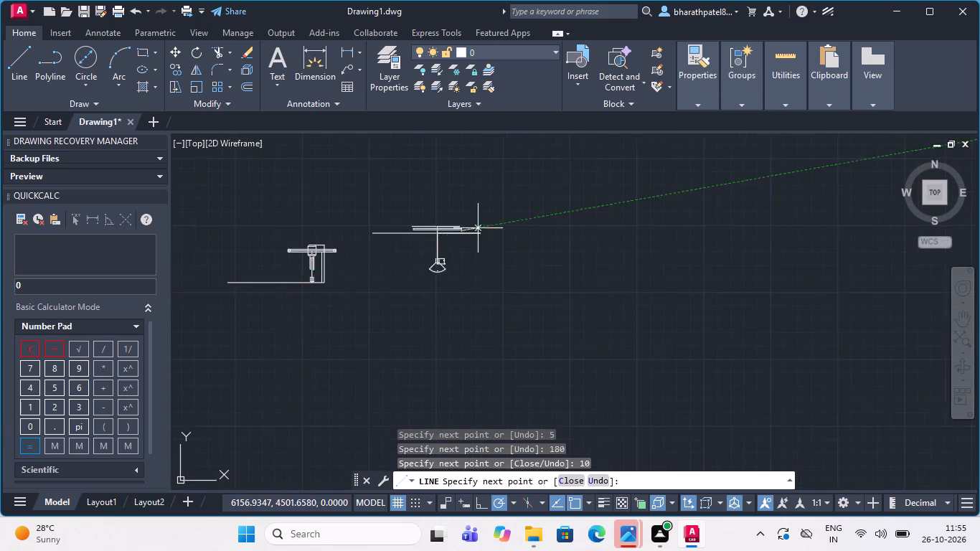
{"action": "scroll", "coordinate": [399, 230], "scroll_direction": "up", "scroll_amount": 3}
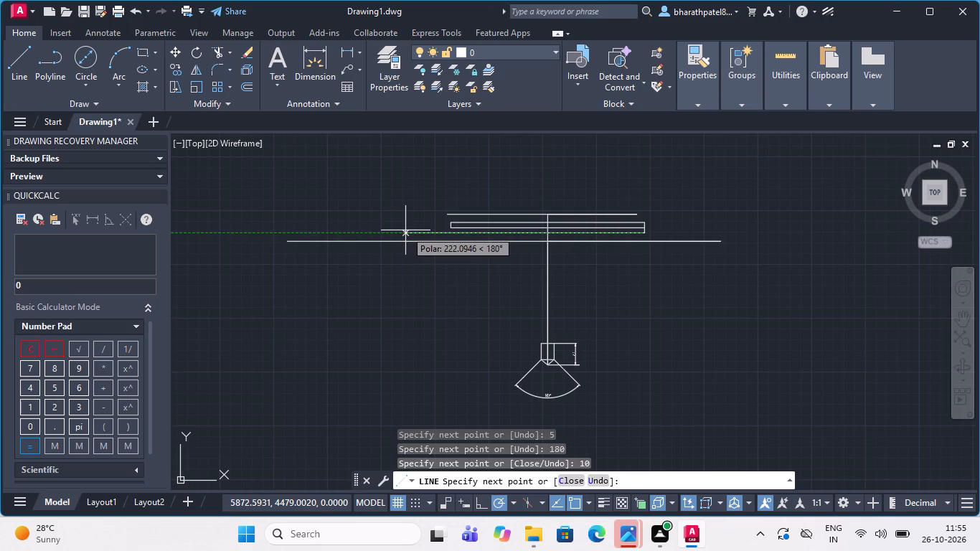
{"action": "type", "text": "180"}
{"action": "key", "text": "Return"}
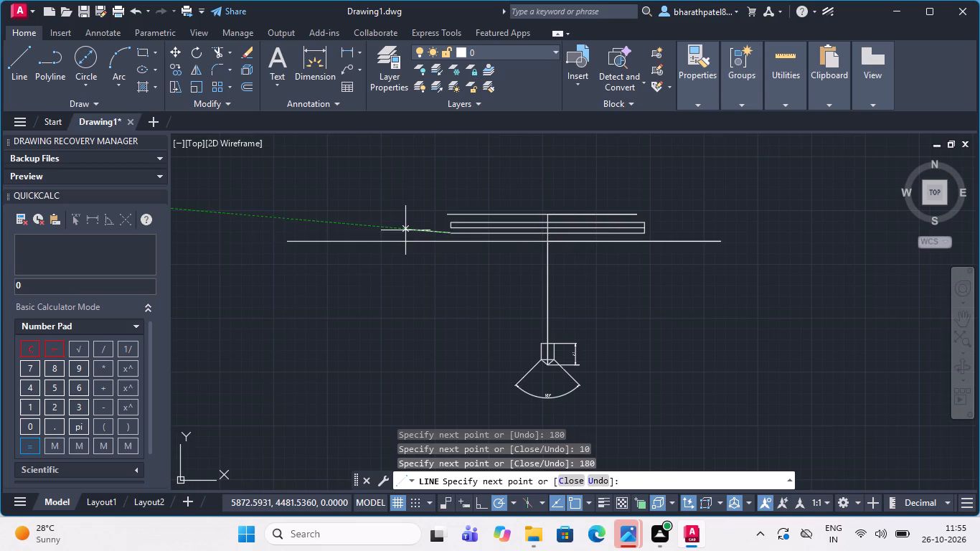
{"action": "scroll", "coordinate": [471, 217], "scroll_direction": "up", "scroll_amount": 1}
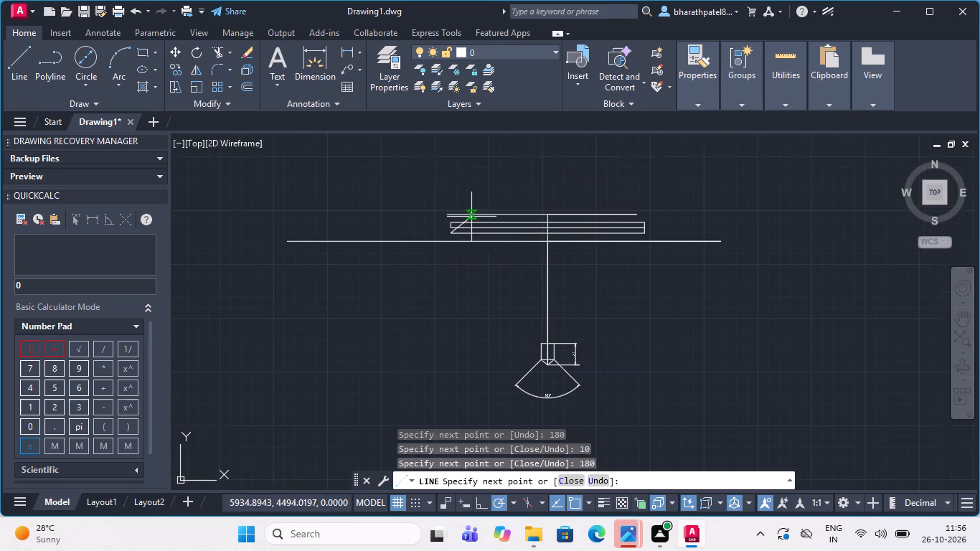
{"action": "scroll", "coordinate": [471, 216], "scroll_direction": "up", "scroll_amount": 5}
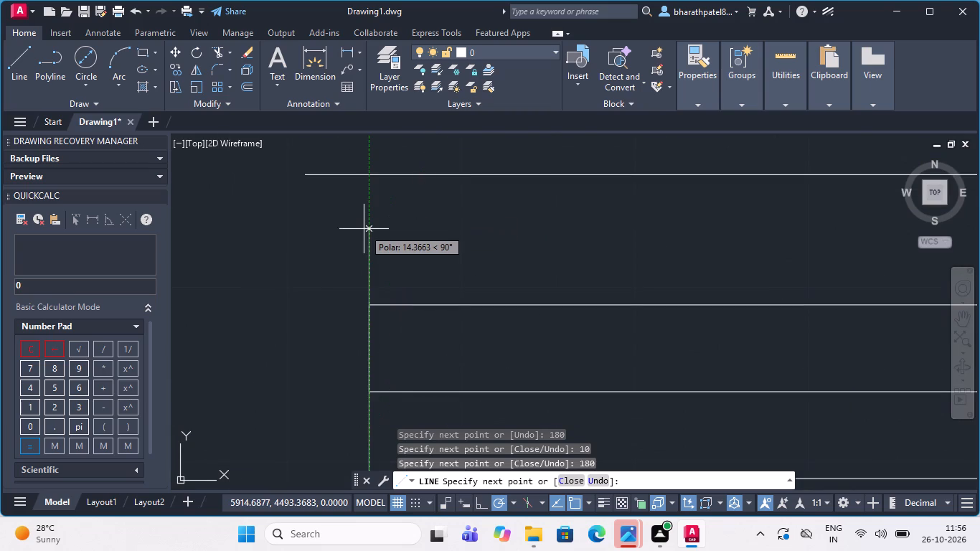
{"action": "key", "text": "5"}
{"action": "key", "text": "Return"}
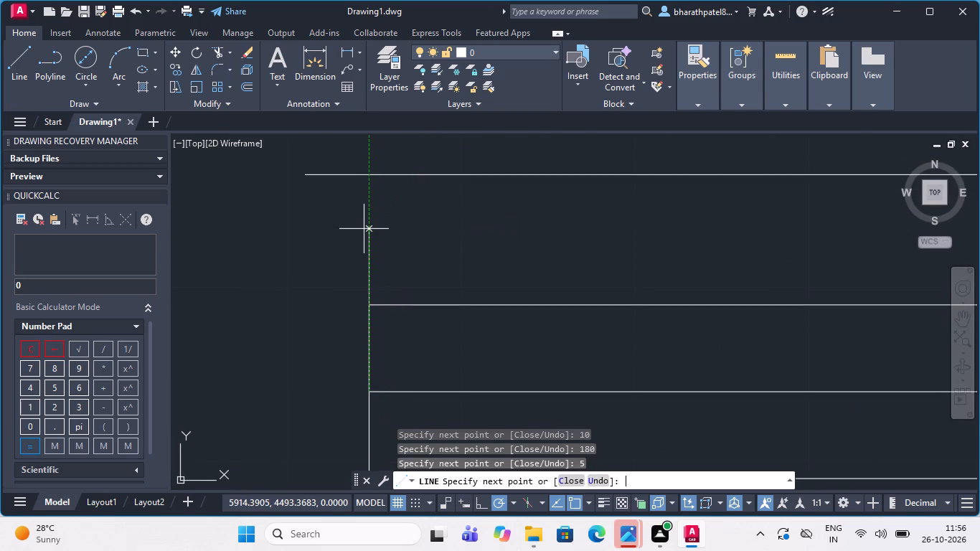
{"action": "key", "text": "Escape"}
Draw a horizontal line 10 units right from where the crossbar's centre line meets the vertical centre line.
{"action": "scroll", "coordinate": [377, 372], "scroll_direction": "down", "scroll_amount": 4}
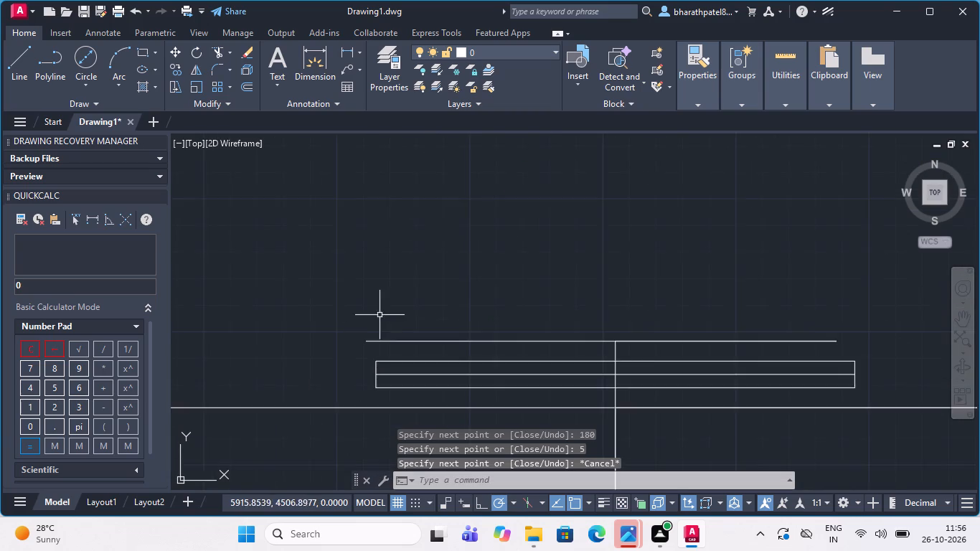
{"action": "scroll", "coordinate": [380, 315], "scroll_direction": "down", "scroll_amount": 2}
{"action": "scroll", "coordinate": [484, 345], "scroll_direction": "up", "scroll_amount": 3}
{"action": "scroll", "coordinate": [483, 344], "scroll_direction": "down", "scroll_amount": 2}
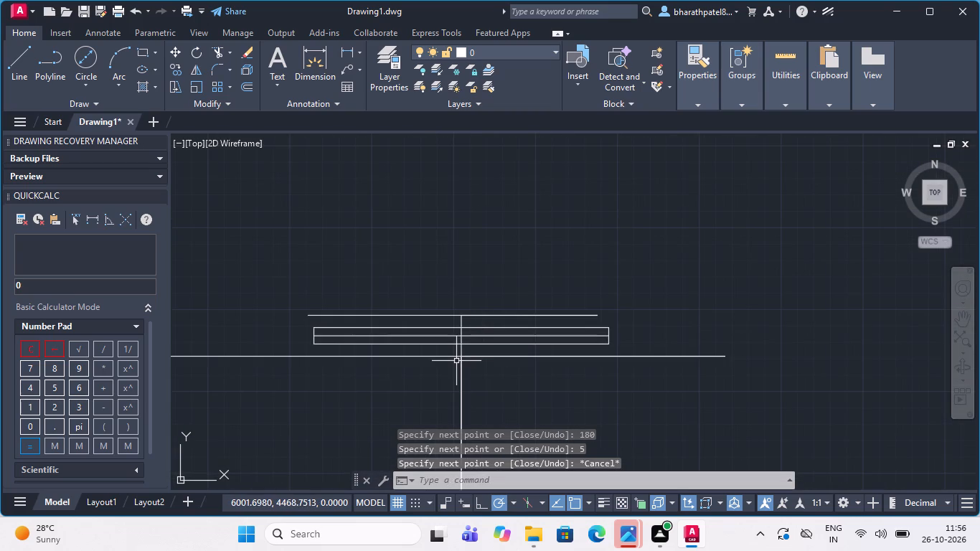
{"action": "scroll", "coordinate": [456, 361], "scroll_direction": "up", "scroll_amount": 3}
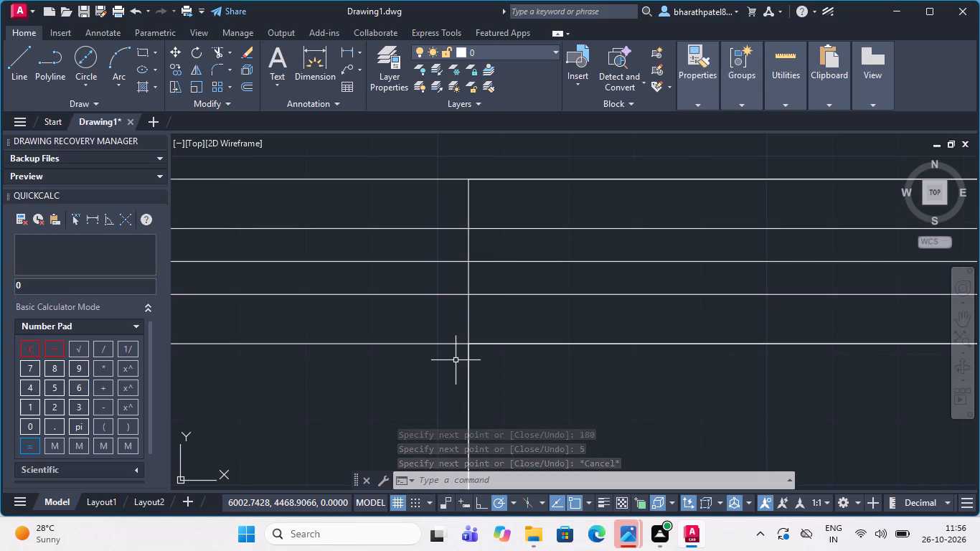
{"action": "scroll", "coordinate": [493, 298], "scroll_direction": "down", "scroll_amount": 3}
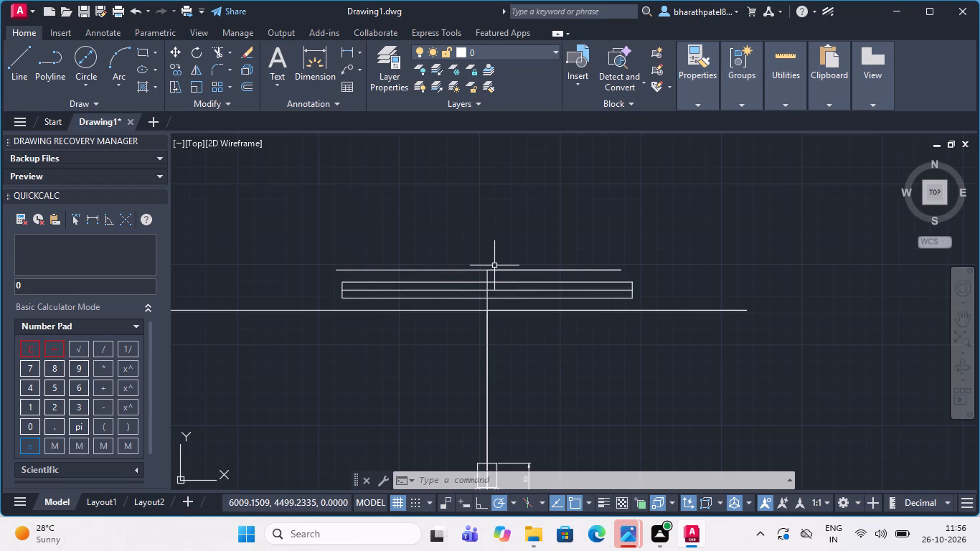
{"action": "left_click", "coordinate": [9, 65]}
{"action": "scroll", "coordinate": [495, 269], "scroll_direction": "up", "scroll_amount": 4}
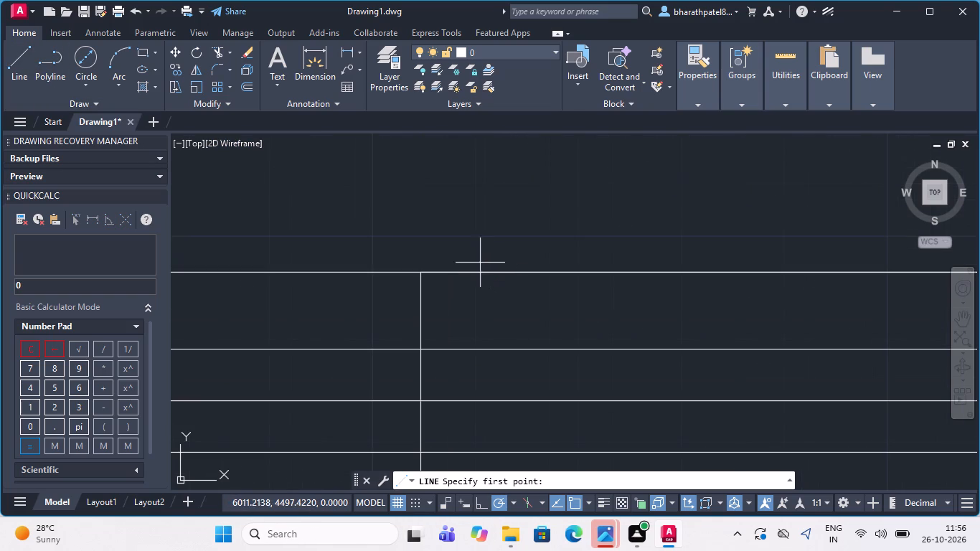
{"action": "scroll", "coordinate": [421, 340], "scroll_direction": "down", "scroll_amount": 3}
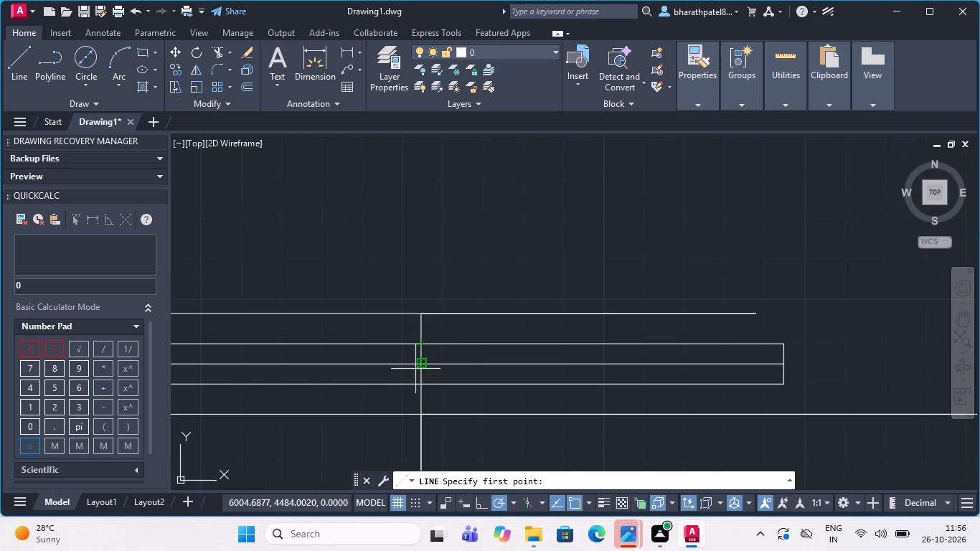
{"action": "scroll", "coordinate": [415, 366], "scroll_direction": "down", "scroll_amount": 1}
{"action": "scroll", "coordinate": [415, 366], "scroll_direction": "up", "scroll_amount": 3}
{"action": "left_click", "coordinate": [416, 359]}
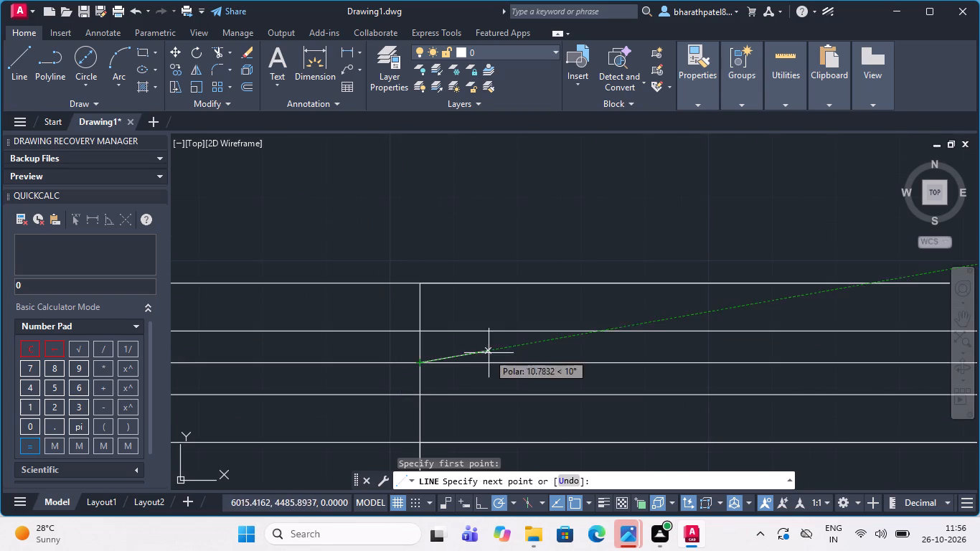
{"action": "scroll", "coordinate": [489, 353], "scroll_direction": "down", "scroll_amount": 3}
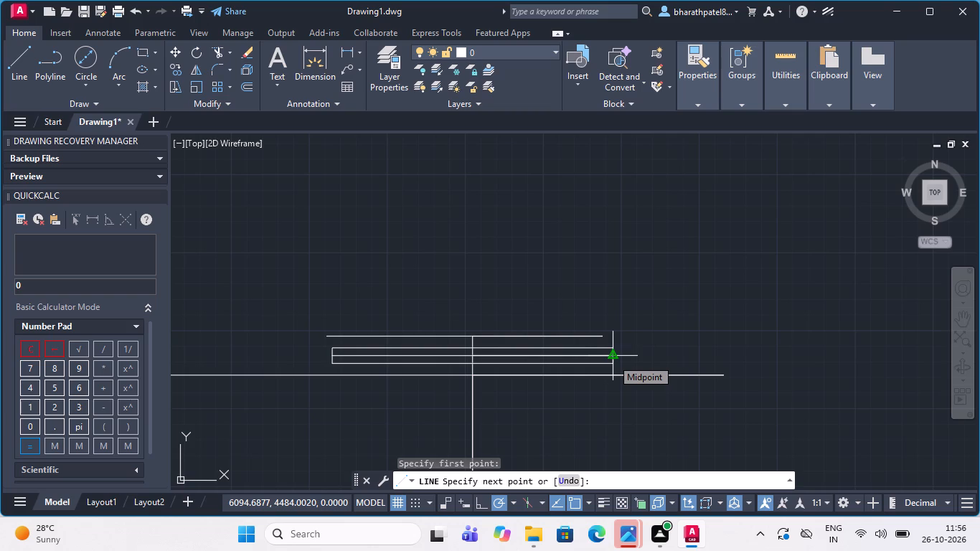
{"action": "type", "text": "10"}
{"action": "key", "text": "Return"}
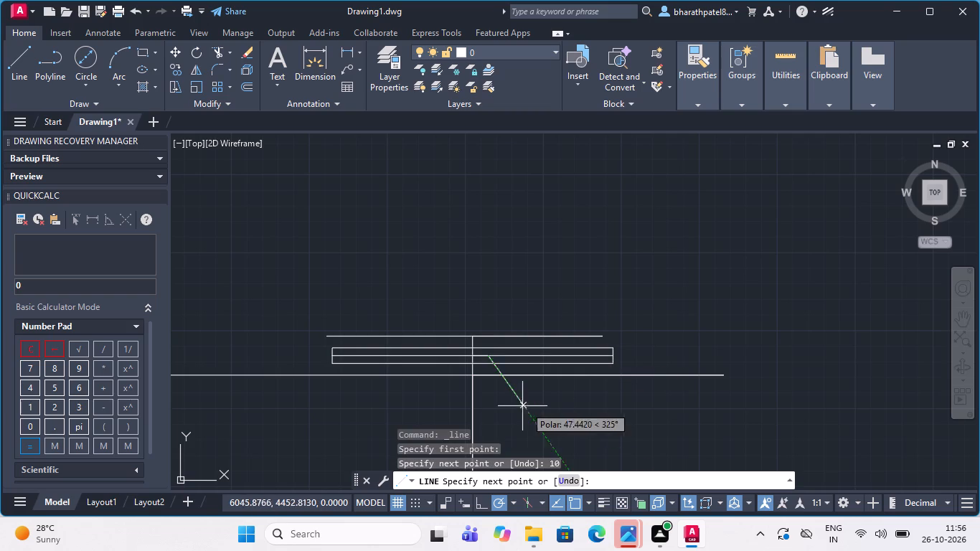
Continue the line 10 units down and 20 units left to form the right and bottom edges of a centred square.
{"action": "scroll", "coordinate": [493, 411], "scroll_direction": "up", "scroll_amount": 3}
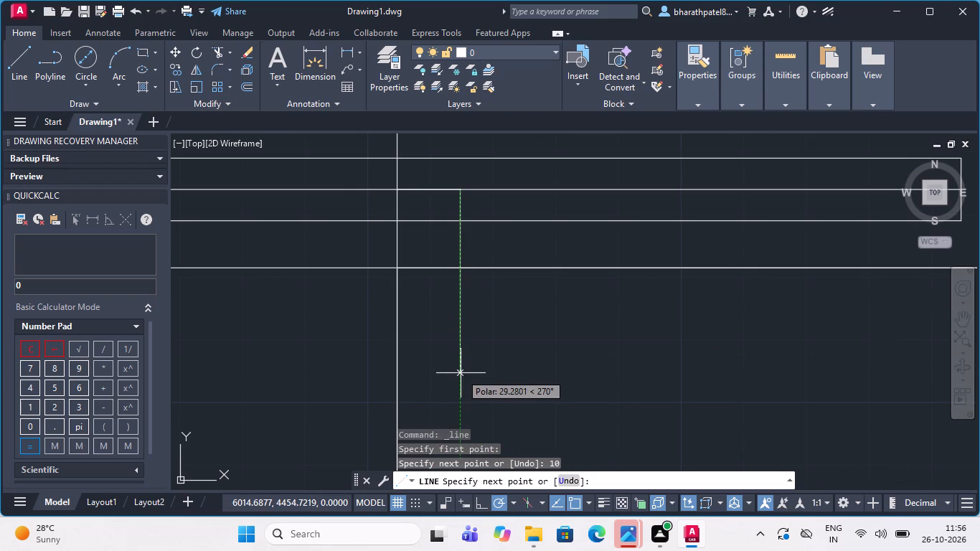
{"action": "type", "text": "1o"}
{"action": "key", "text": "Return"}
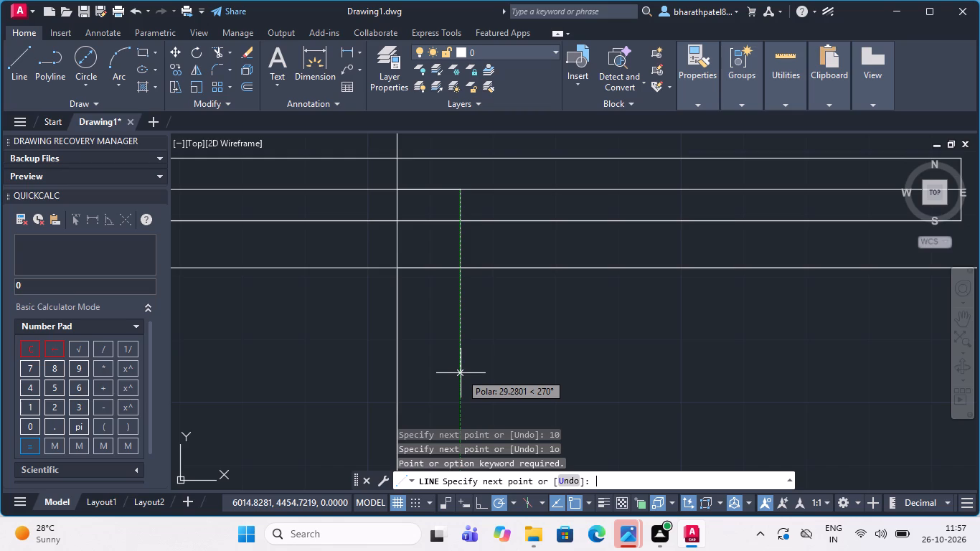
{"action": "type", "text": "10"}
{"action": "key", "text": "Return"}
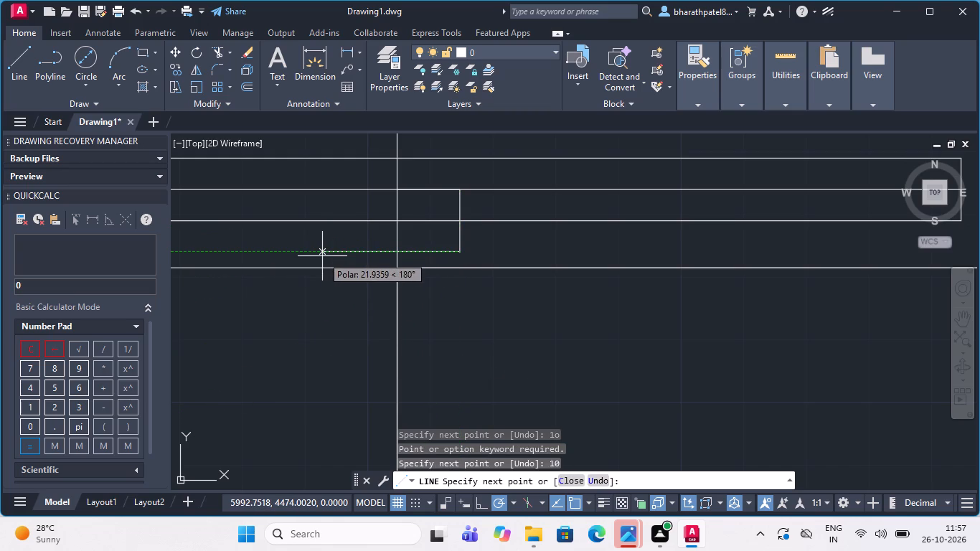
{"action": "type", "text": "20"}
{"action": "key", "text": "Return"}
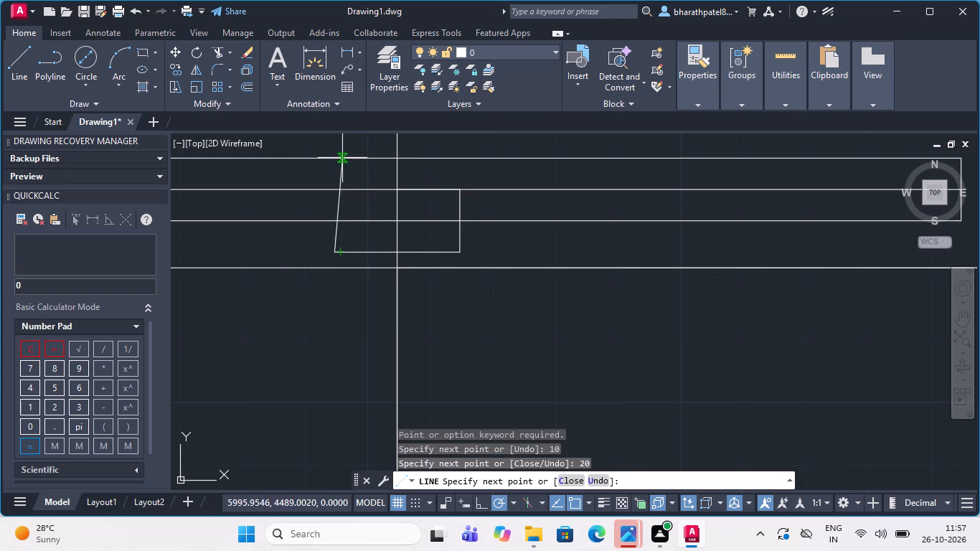
With 30° polar tracking increments, continue the line 20 units up, 20 right and 10 down to close the square.
{"action": "scroll", "coordinate": [345, 270], "scroll_direction": "down", "scroll_amount": 2}
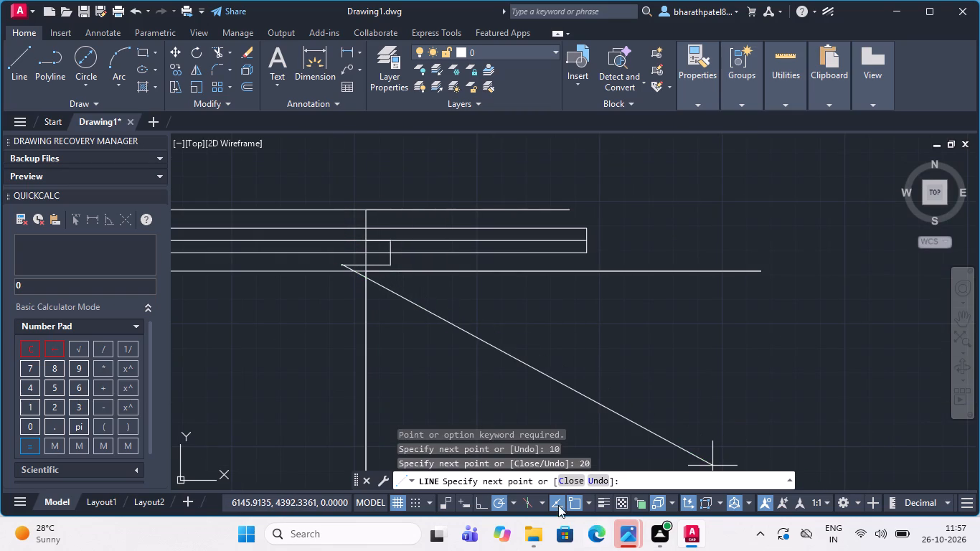
{"action": "left_click", "coordinate": [514, 506]}
{"action": "left_click", "coordinate": [537, 382]}
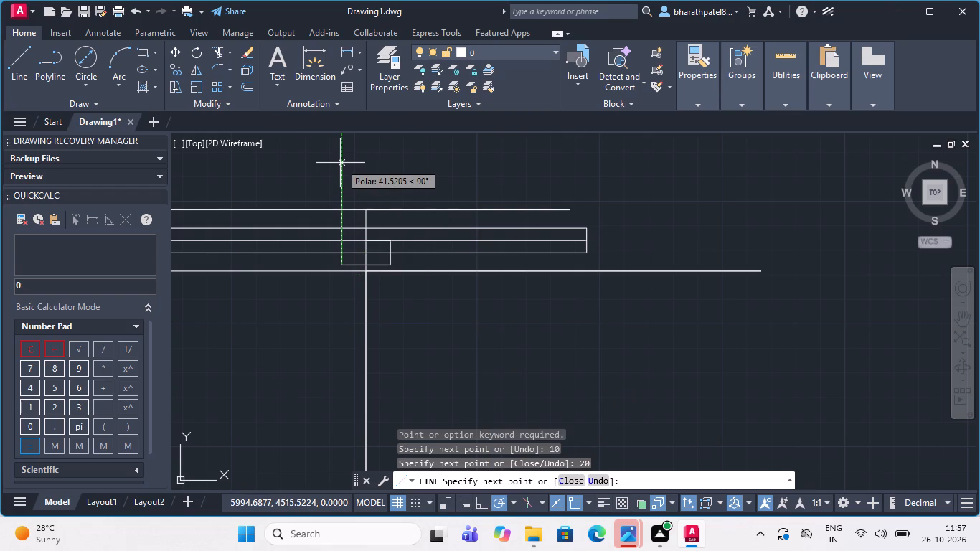
{"action": "type", "text": "20"}
{"action": "key", "text": "Return"}
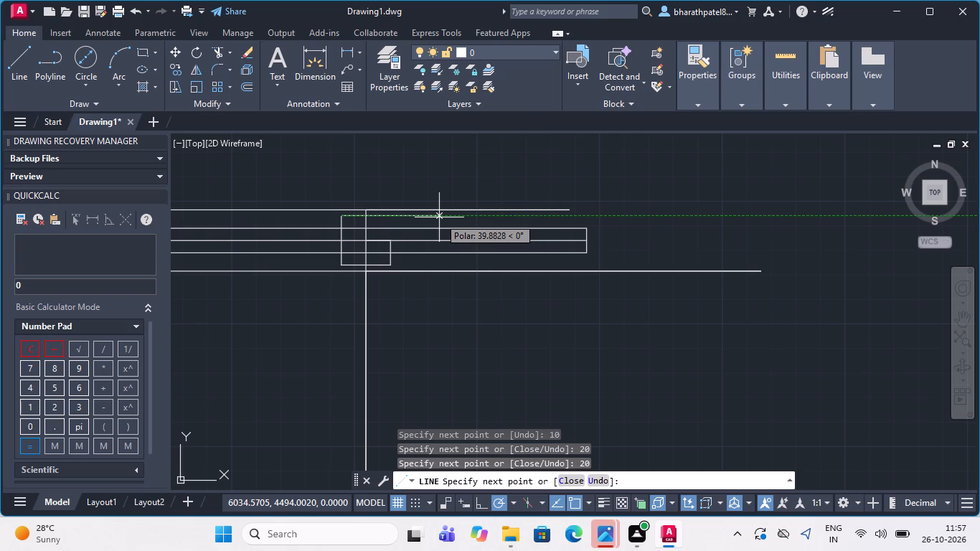
{"action": "type", "text": "20"}
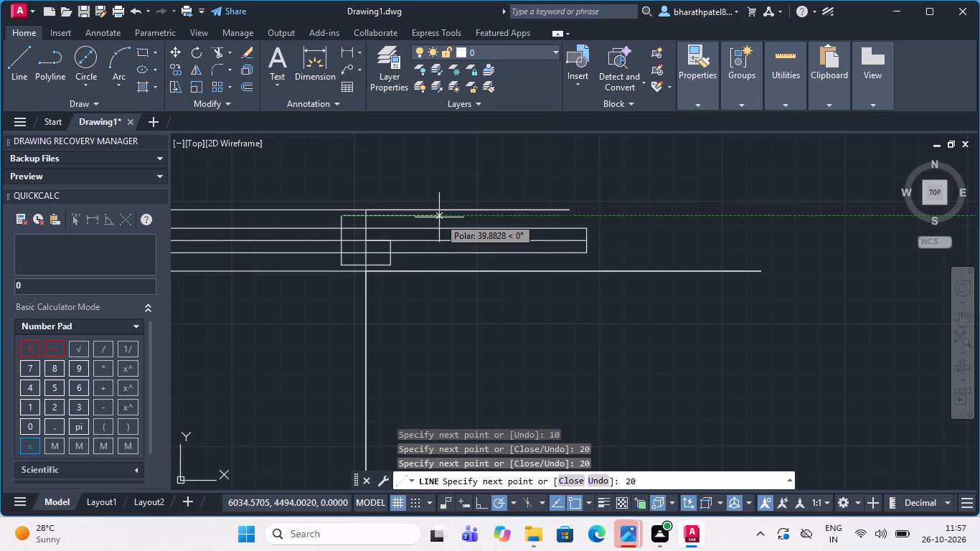
{"action": "key", "text": "Return"}
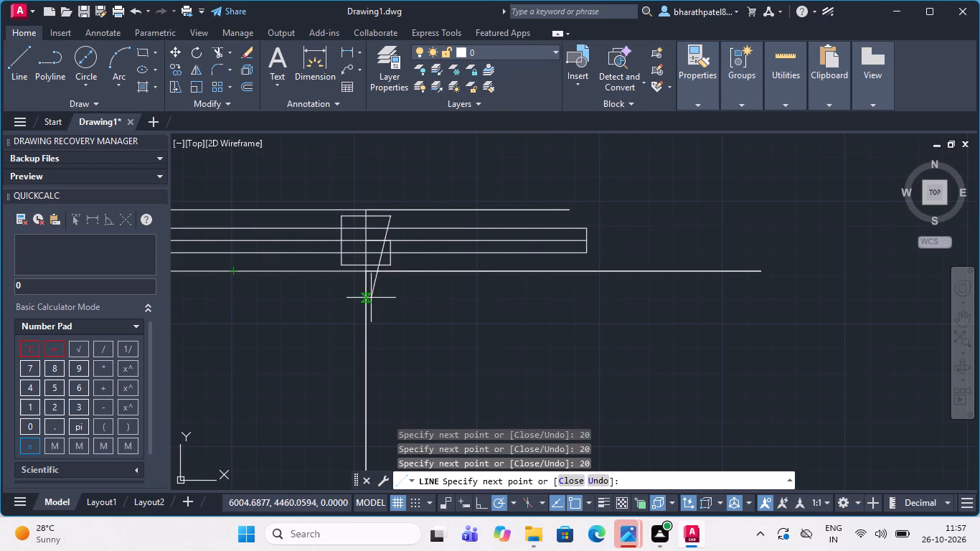
{"action": "type", "text": "10"}
{"action": "key", "text": "Return"}
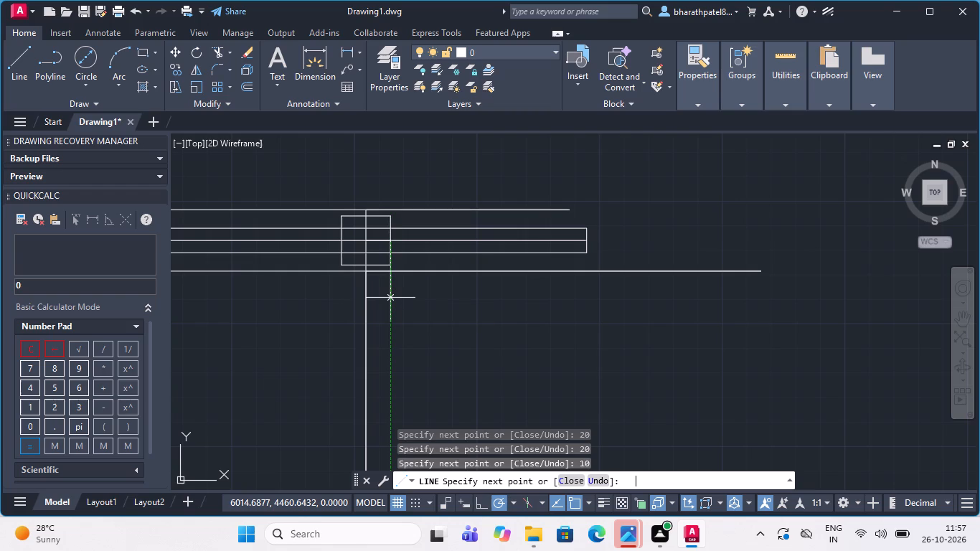
{"action": "key", "text": "Escape"}
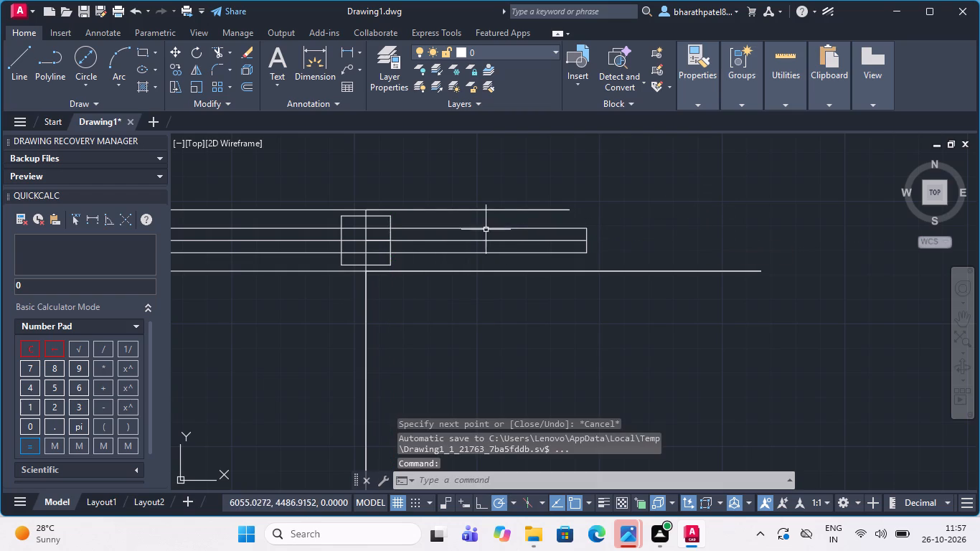
Set polar tracking to 45° increments and draw a 45° line inward from the square's upper-left corner past the upper horizontal line.
{"action": "left_click", "coordinate": [17, 61]}
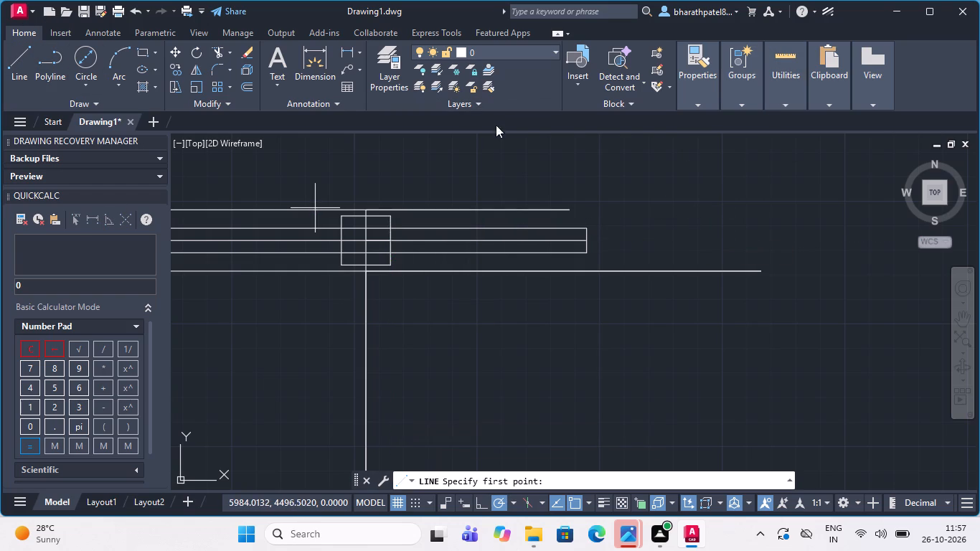
{"action": "scroll", "coordinate": [420, 152], "scroll_direction": "up", "scroll_amount": 3}
{"action": "scroll", "coordinate": [421, 151], "scroll_direction": "down", "scroll_amount": 2}
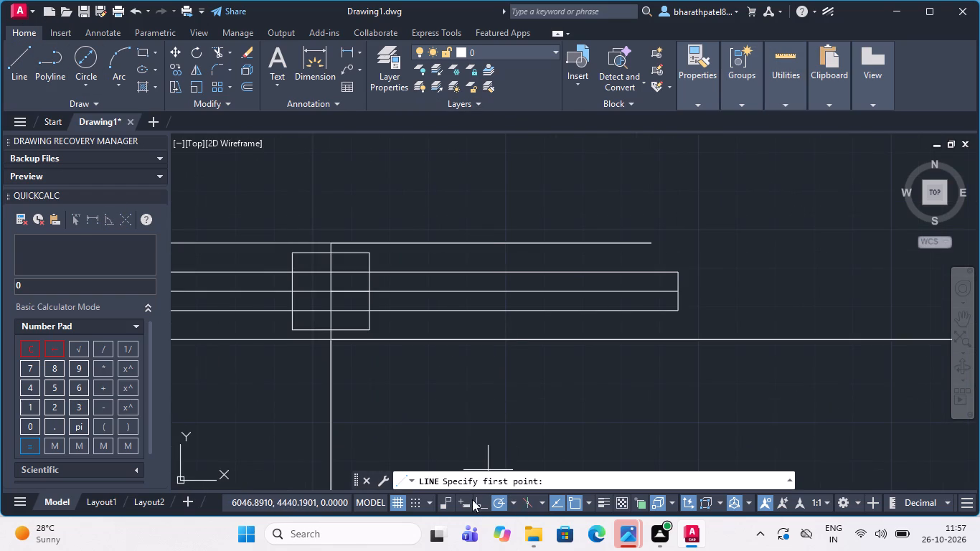
{"action": "left_click", "coordinate": [513, 503]}
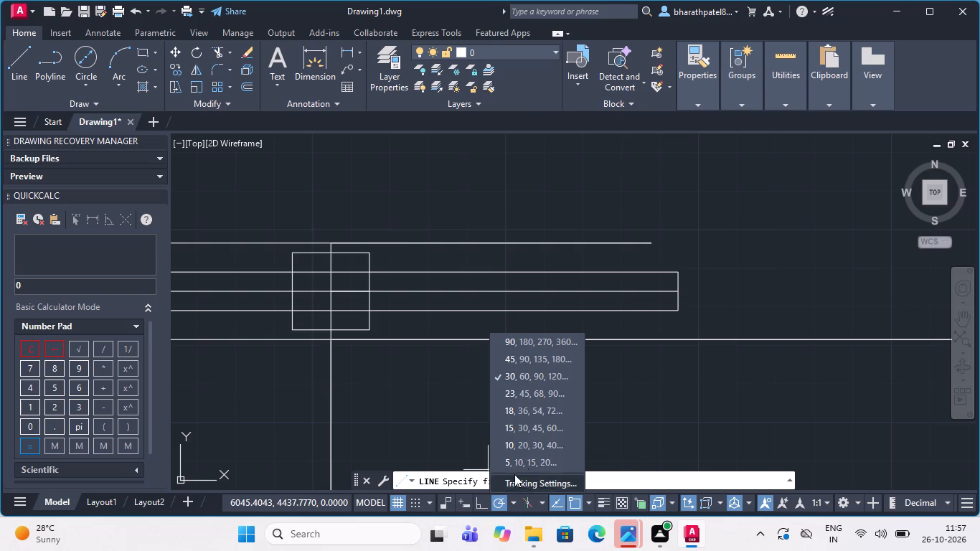
{"action": "left_click", "coordinate": [527, 367]}
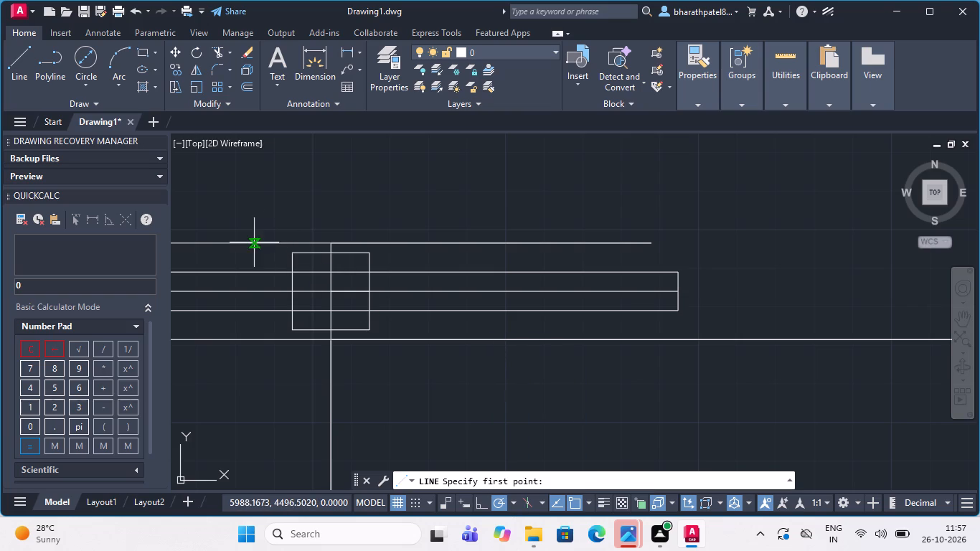
{"action": "scroll", "coordinate": [274, 235], "scroll_direction": "up", "scroll_amount": 3}
{"action": "left_click", "coordinate": [341, 309]}
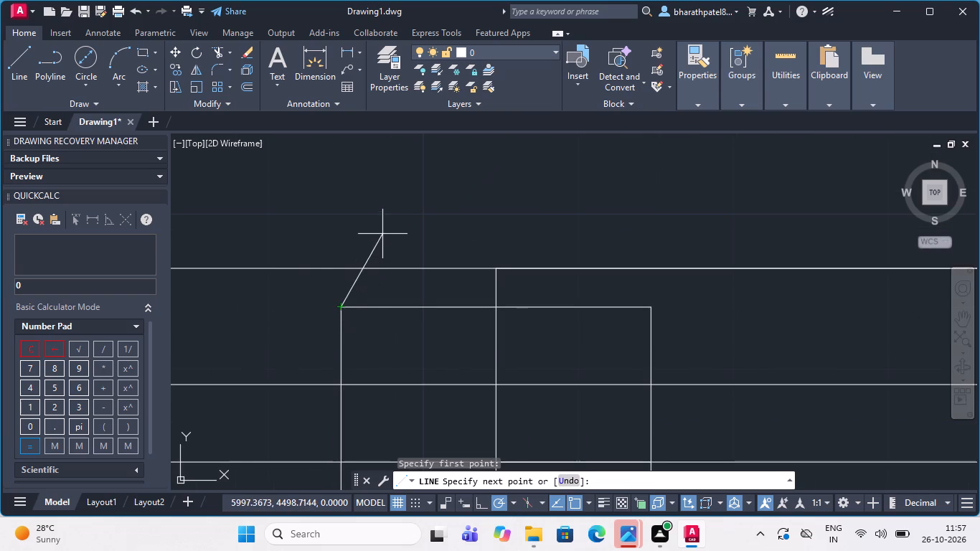
{"action": "left_click", "coordinate": [402, 236]}
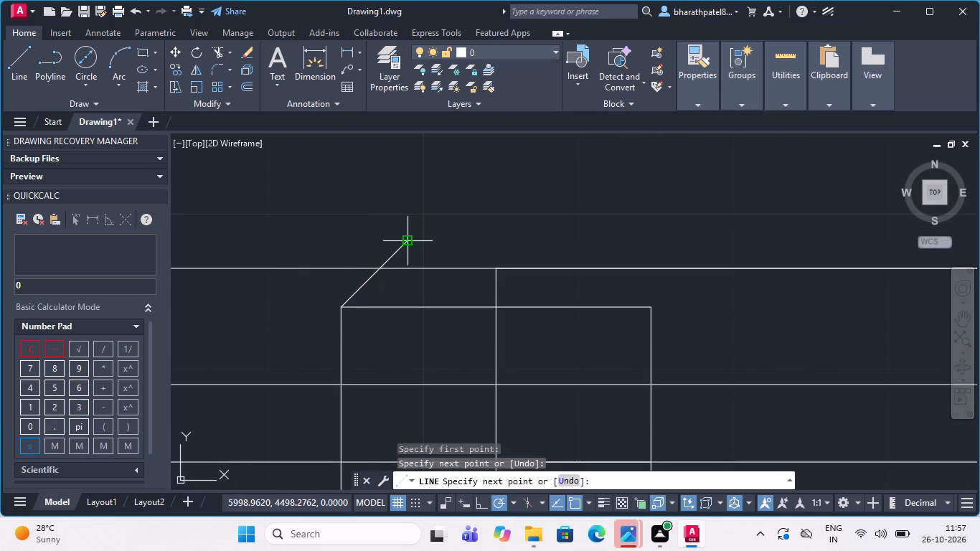
{"action": "key", "text": "Escape"}
Draw a 45° line up and inward from the square's upper-right corner, crossing the upper horizontal line.
{"action": "left_click", "coordinate": [15, 56]}
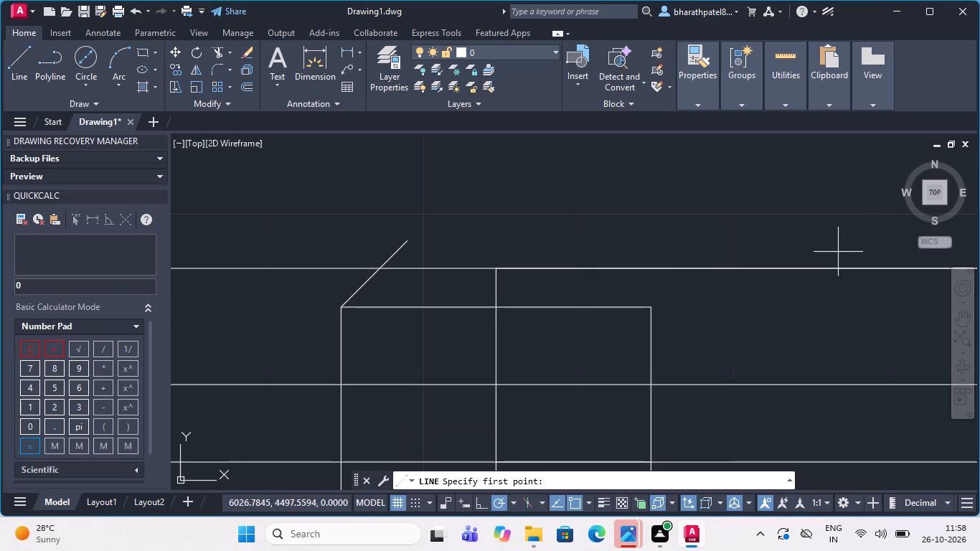
{"action": "left_click", "coordinate": [649, 308]}
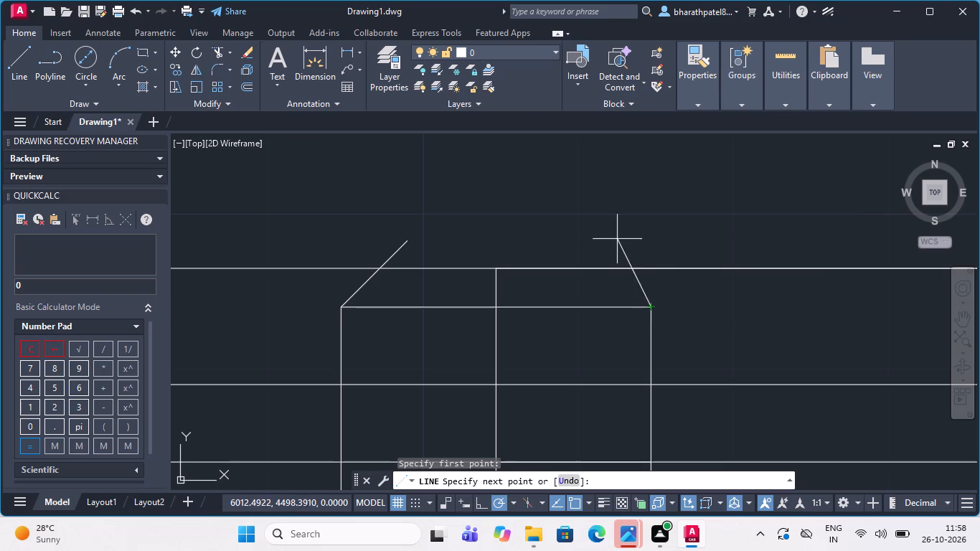
{"action": "left_click", "coordinate": [585, 232]}
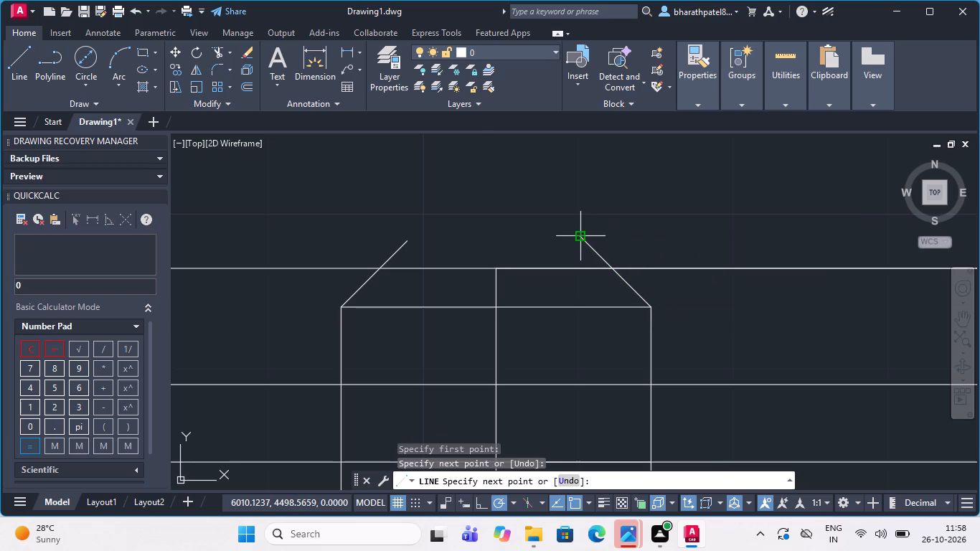
{"action": "key", "text": "Escape"}
Trim the ends of both upper 45° lines that extend above the upper horizontal line.
{"action": "left_click", "coordinate": [216, 52]}
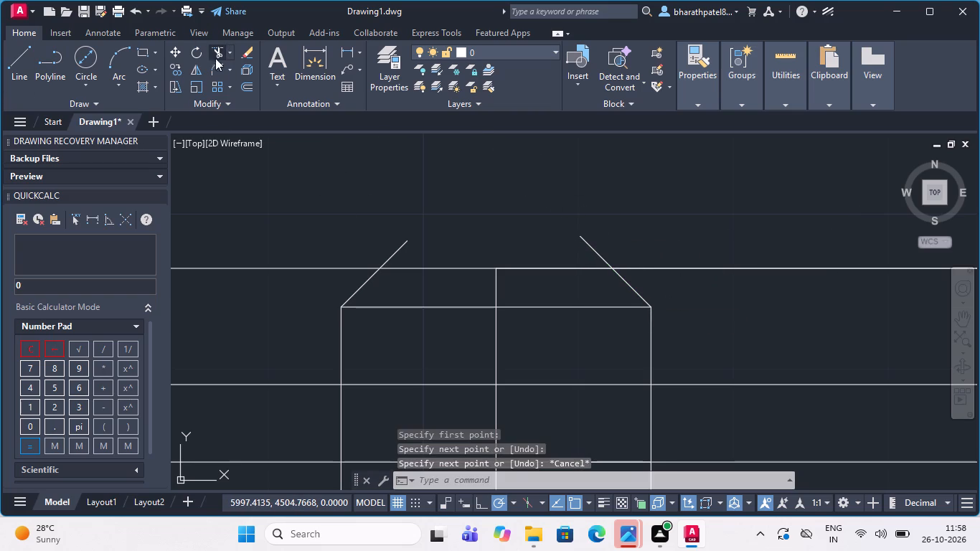
{"action": "left_click_drag", "start_coordinate": [310, 237], "coordinate": [476, 251]}
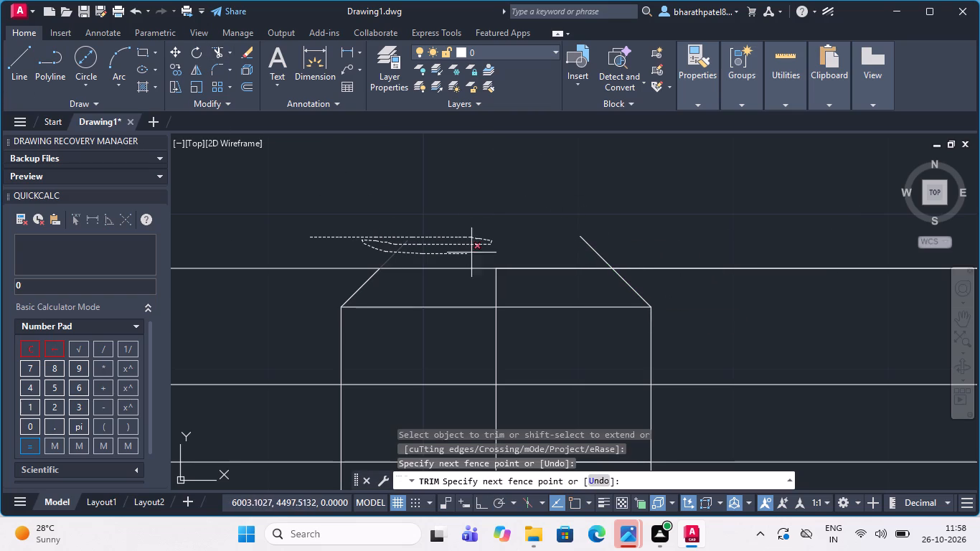
{"action": "left_click_drag", "start_coordinate": [476, 251], "coordinate": [647, 242]}
Draw a 45° line about 4.4 units long down and inward from the square's lower-left corner, crossing the lower horizontal line.
{"action": "scroll", "coordinate": [473, 227], "scroll_direction": "down", "scroll_amount": 2}
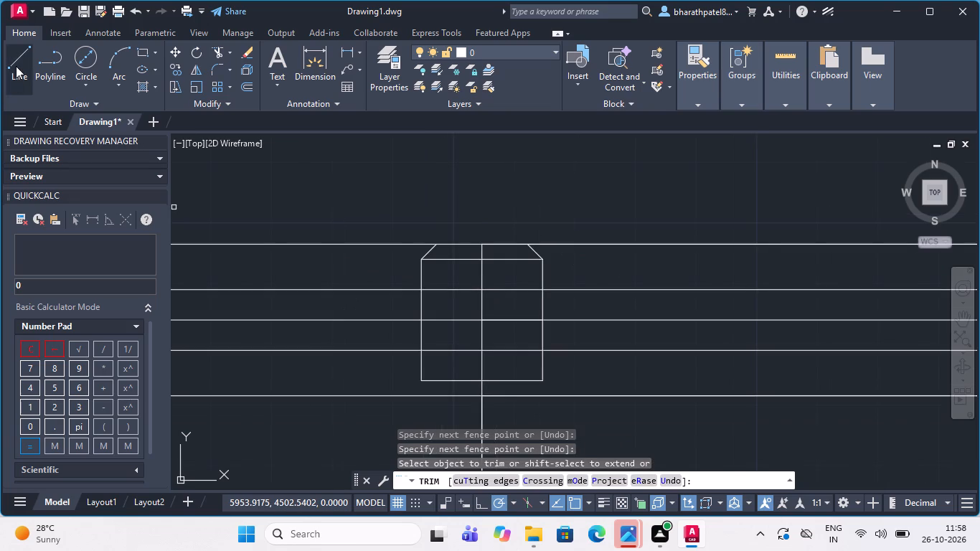
{"action": "left_click", "coordinate": [16, 65]}
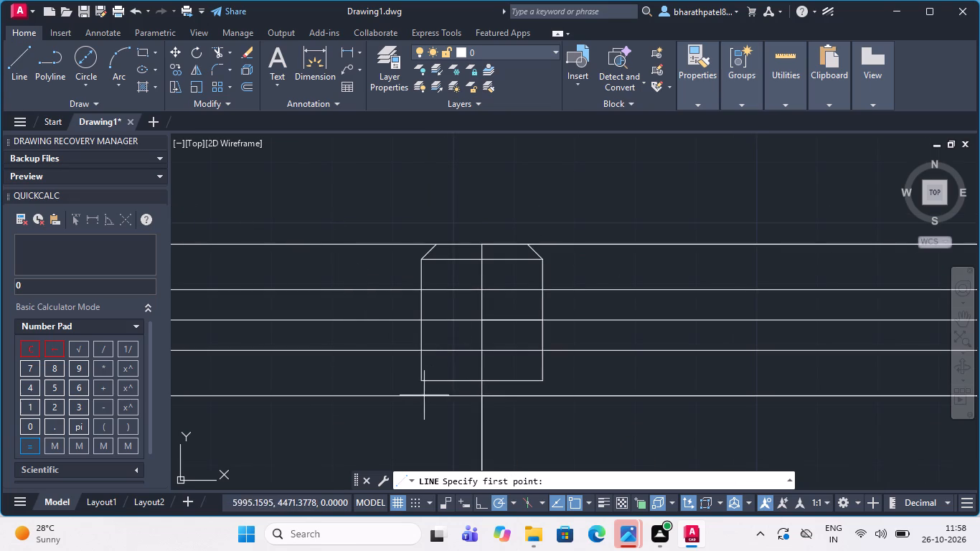
{"action": "scroll", "coordinate": [422, 393], "scroll_direction": "up", "scroll_amount": 4}
{"action": "left_click", "coordinate": [405, 319]}
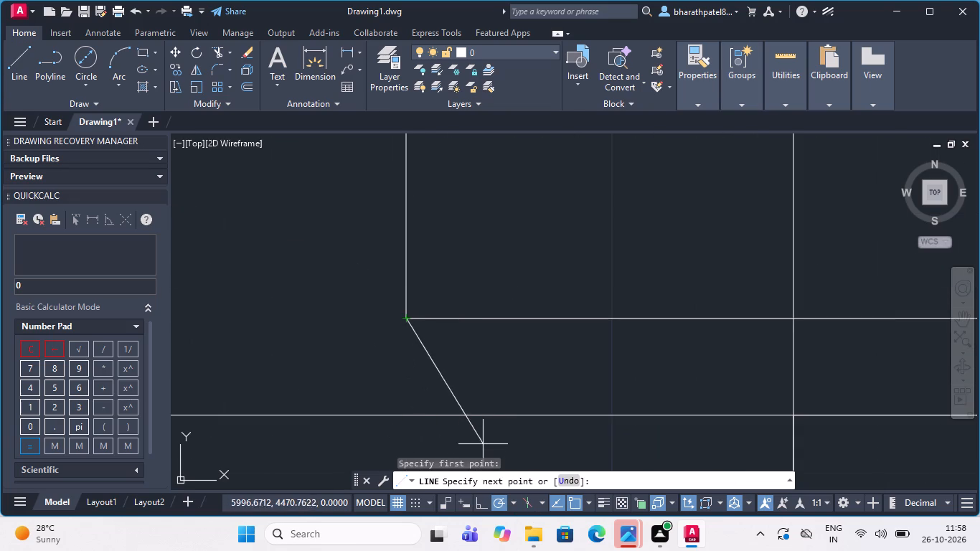
{"action": "scroll", "coordinate": [443, 356], "scroll_direction": "down", "scroll_amount": 2}
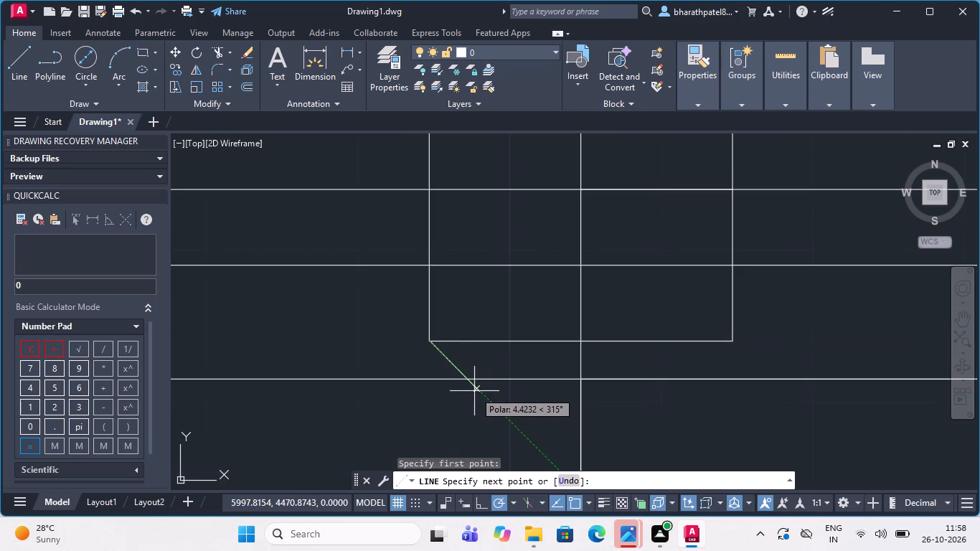
{"action": "left_click", "coordinate": [474, 391]}
{"action": "key", "text": "Escape"}
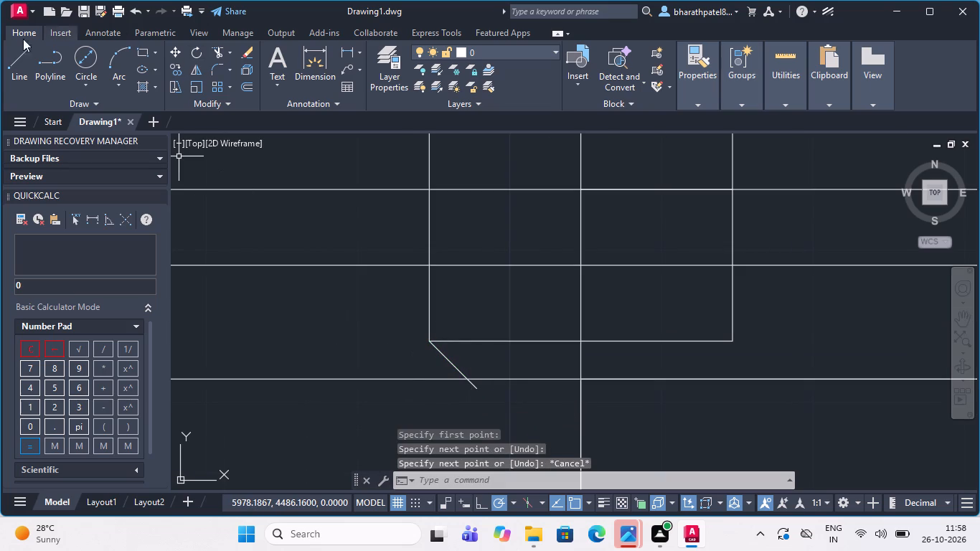
Draw a 45° line down and inward from the square's lower-right corner, crossing the lower horizontal line.
{"action": "left_click", "coordinate": [9, 62]}
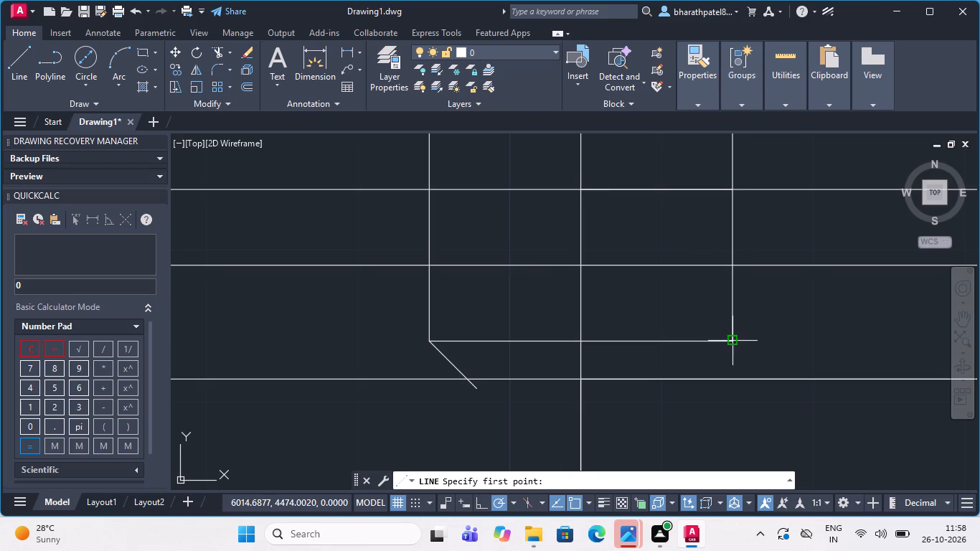
{"action": "left_click", "coordinate": [730, 339]}
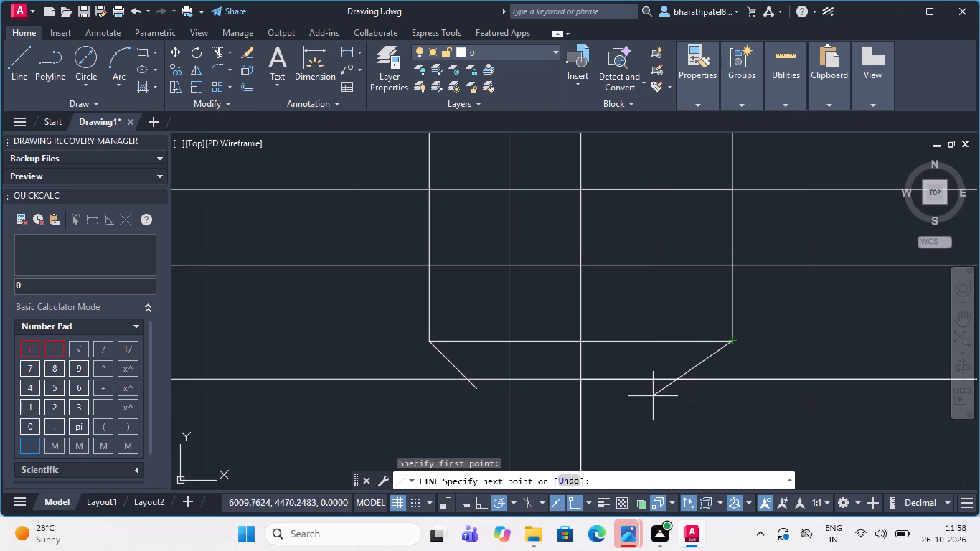
{"action": "left_click", "coordinate": [669, 400]}
{"action": "key", "text": "Escape"}
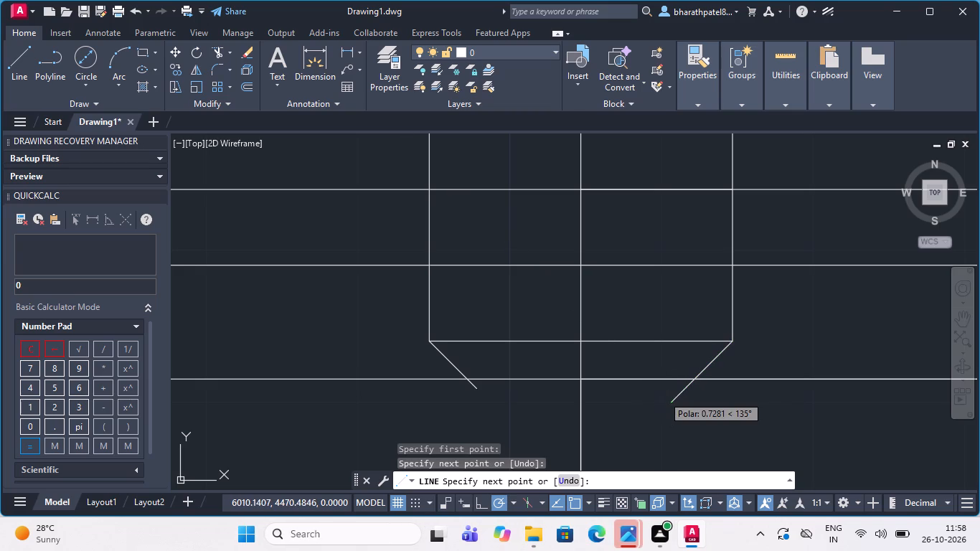
Trim the ends of both lower 45° lines that extend below the lower horizontal line.
{"action": "left_click", "coordinate": [215, 47]}
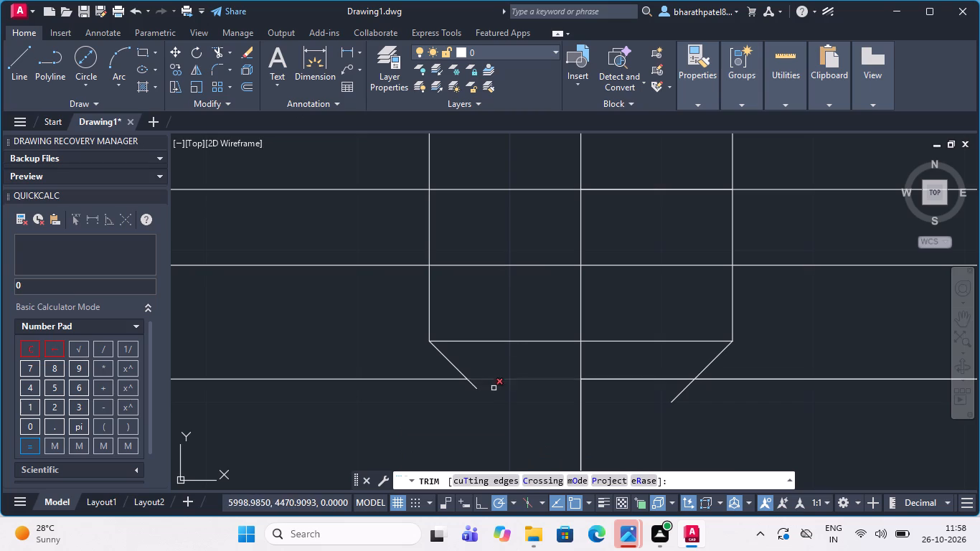
{"action": "left_click_drag", "start_coordinate": [474, 389], "coordinate": [488, 387]}
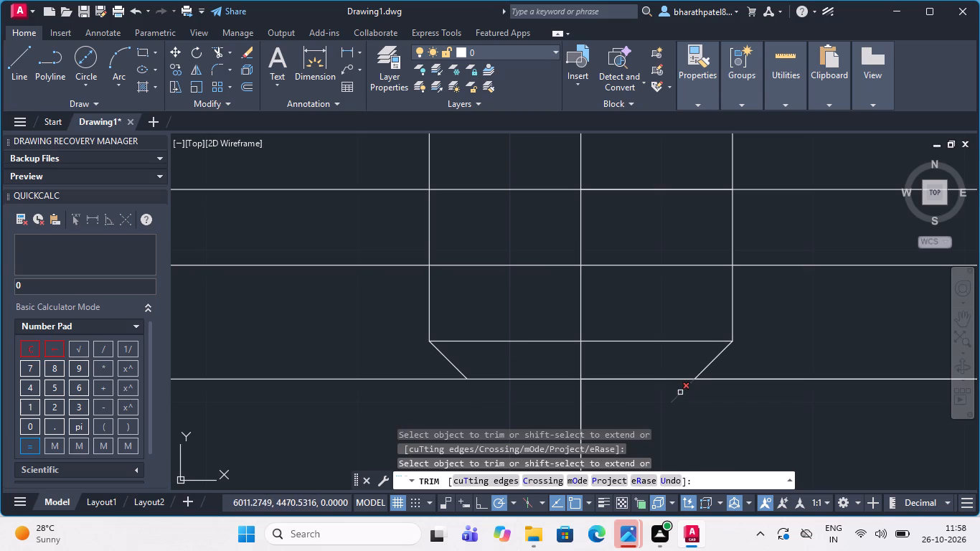
{"action": "left_click_drag", "start_coordinate": [680, 392], "coordinate": [694, 397]}
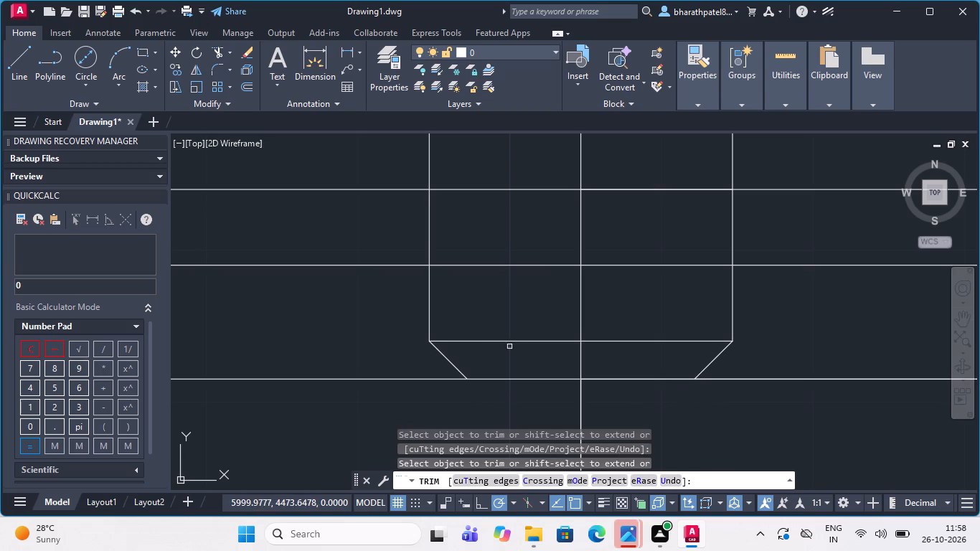
Trim the upper and lower horizontal lines on both sides outside the 45° corners of the central body.
{"action": "scroll", "coordinate": [446, 333], "scroll_direction": "down", "scroll_amount": 3}
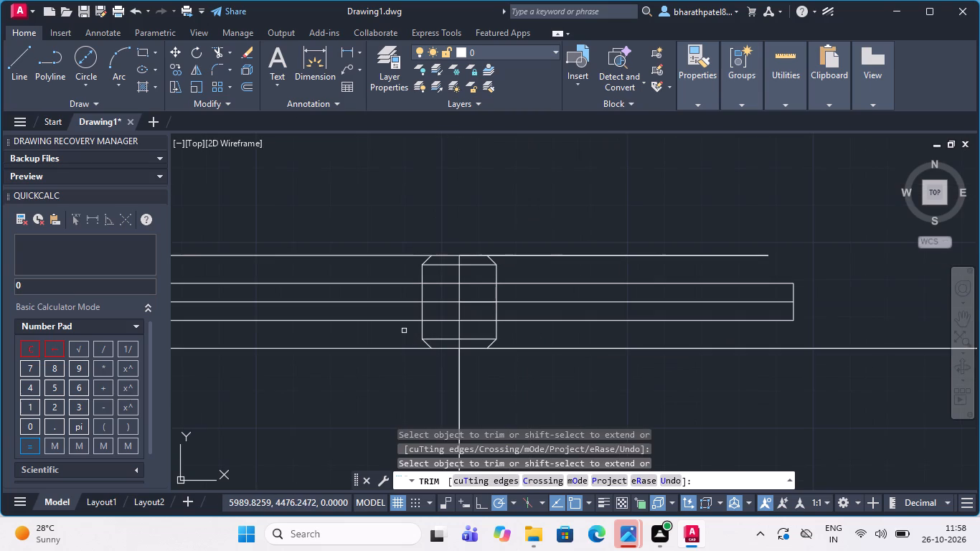
{"action": "left_click", "coordinate": [381, 255]}
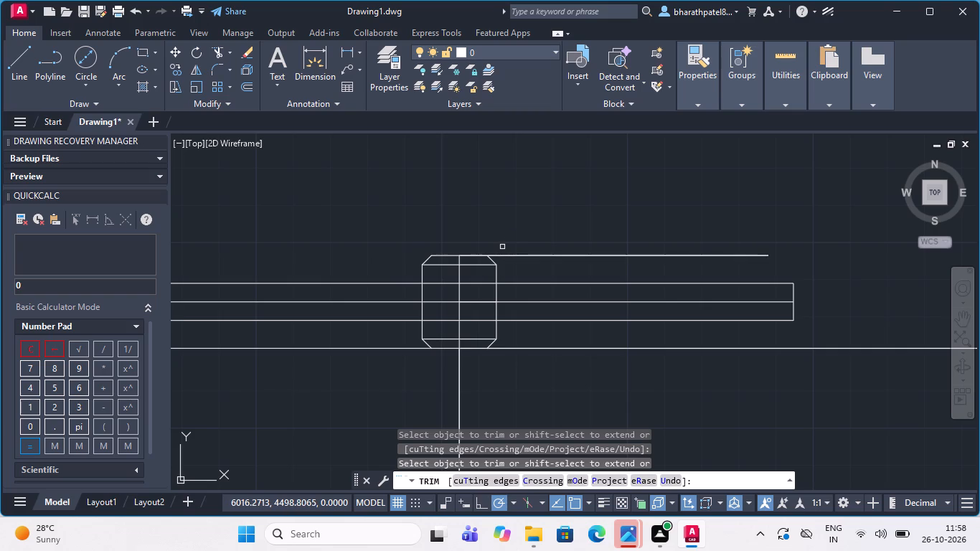
{"action": "left_click", "coordinate": [506, 255]}
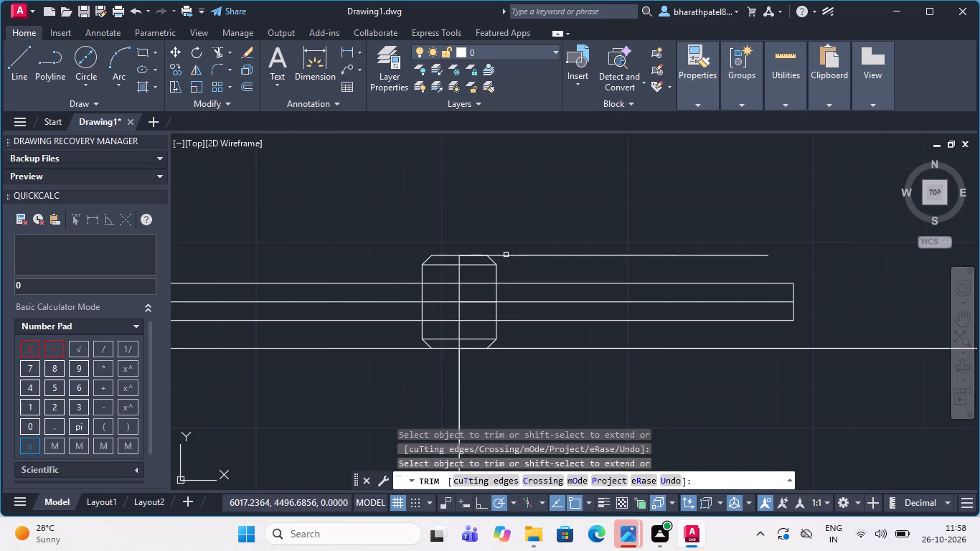
{"action": "left_click", "coordinate": [512, 256]}
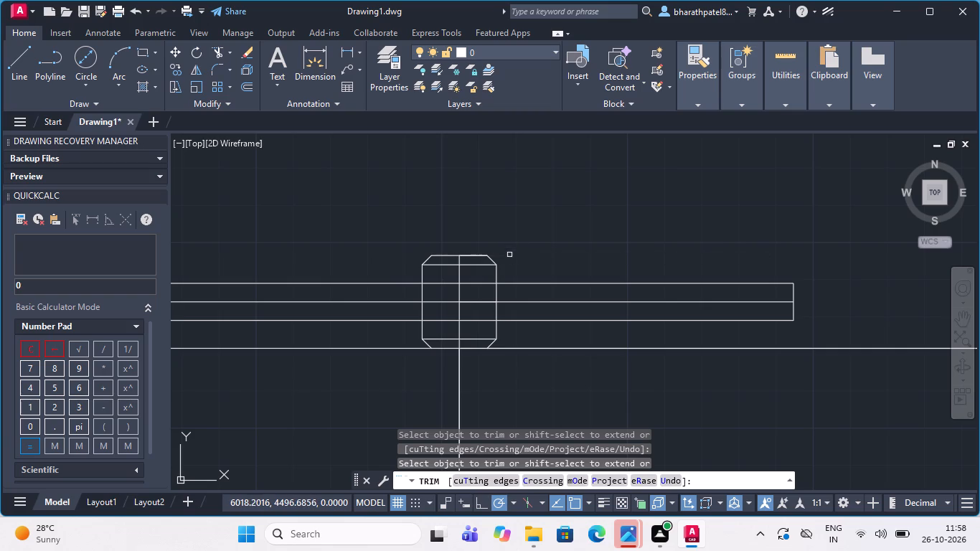
{"action": "left_click", "coordinate": [344, 342]}
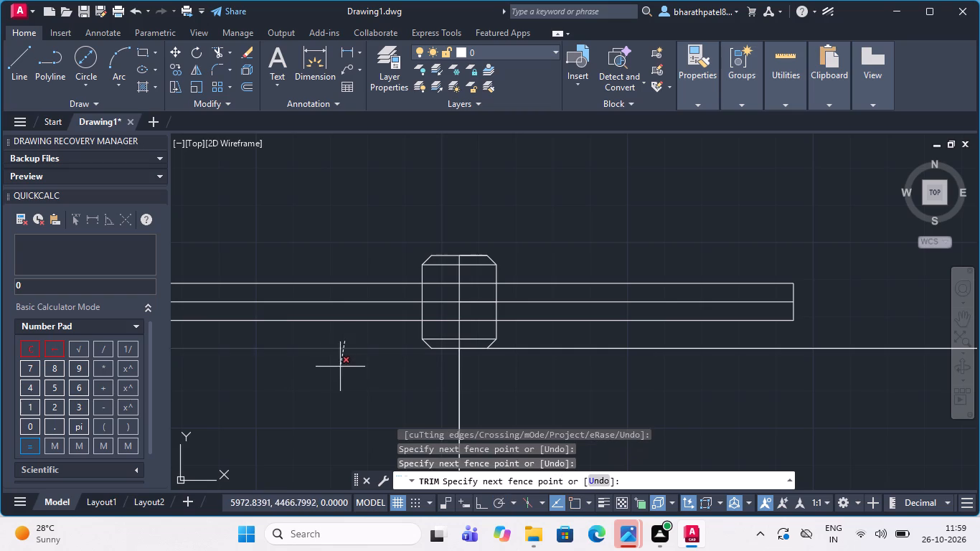
{"action": "left_click", "coordinate": [340, 369]}
{"action": "left_click", "coordinate": [573, 338]}
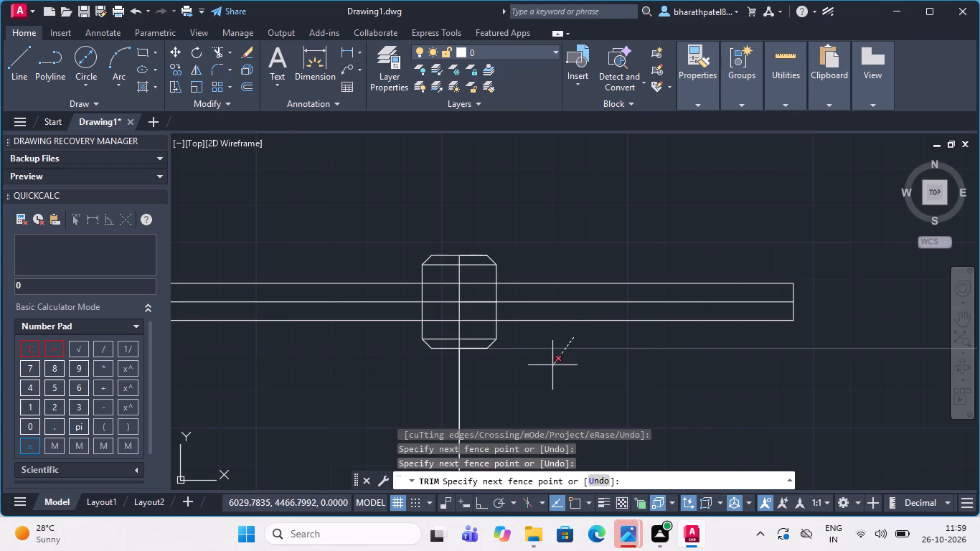
{"action": "left_click", "coordinate": [578, 338]}
Draw a 105-unit vertical line up the centre line from the pointed tip at the tool's bottom end.
{"action": "scroll", "coordinate": [578, 338], "scroll_direction": "down", "scroll_amount": 3}
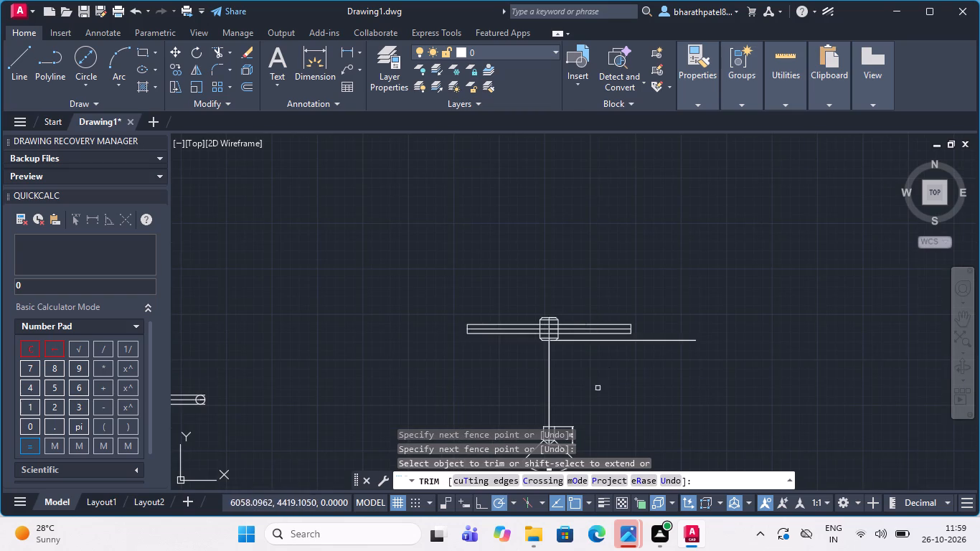
{"action": "scroll", "coordinate": [592, 379], "scroll_direction": "down", "scroll_amount": 1}
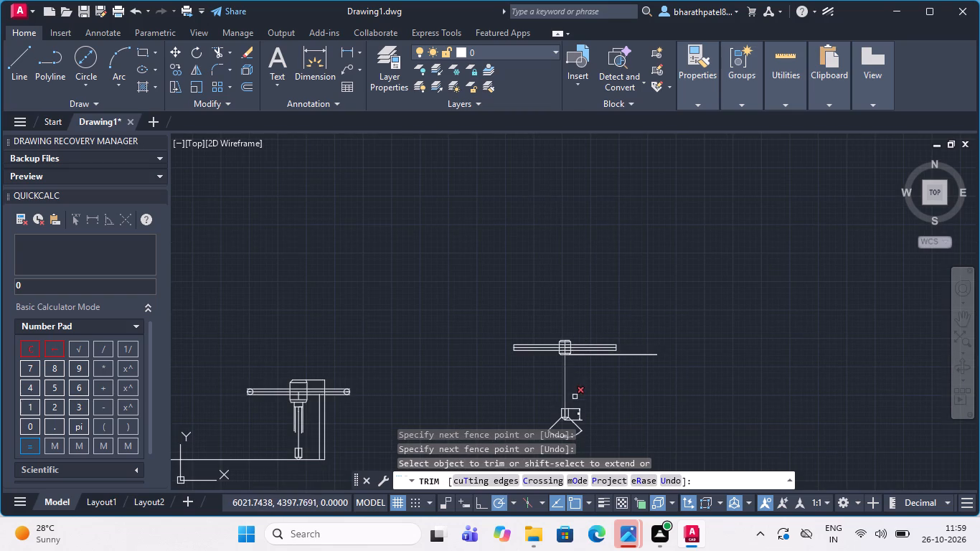
{"action": "scroll", "coordinate": [587, 333], "scroll_direction": "down", "scroll_amount": 1}
{"action": "scroll", "coordinate": [581, 394], "scroll_direction": "up", "scroll_amount": 2}
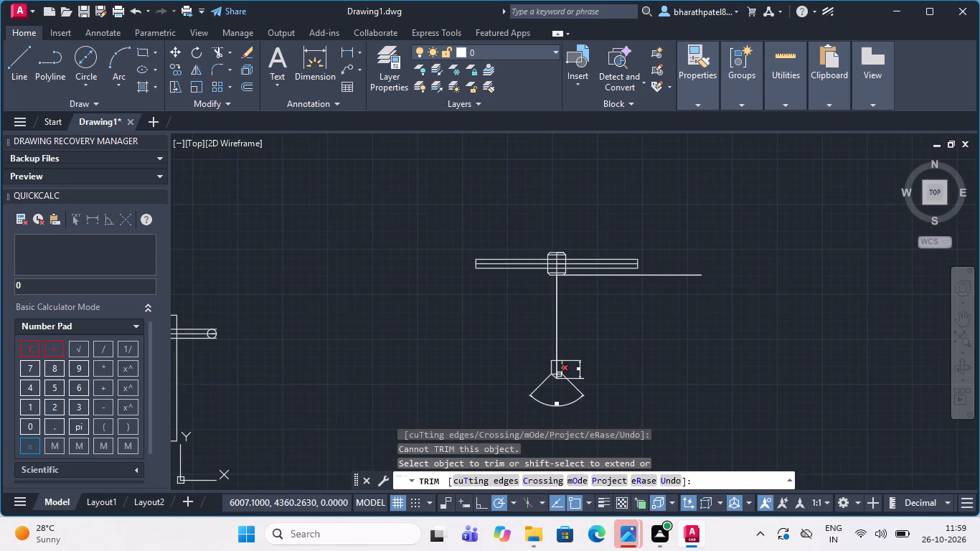
{"action": "scroll", "coordinate": [572, 248], "scroll_direction": "up", "scroll_amount": 2}
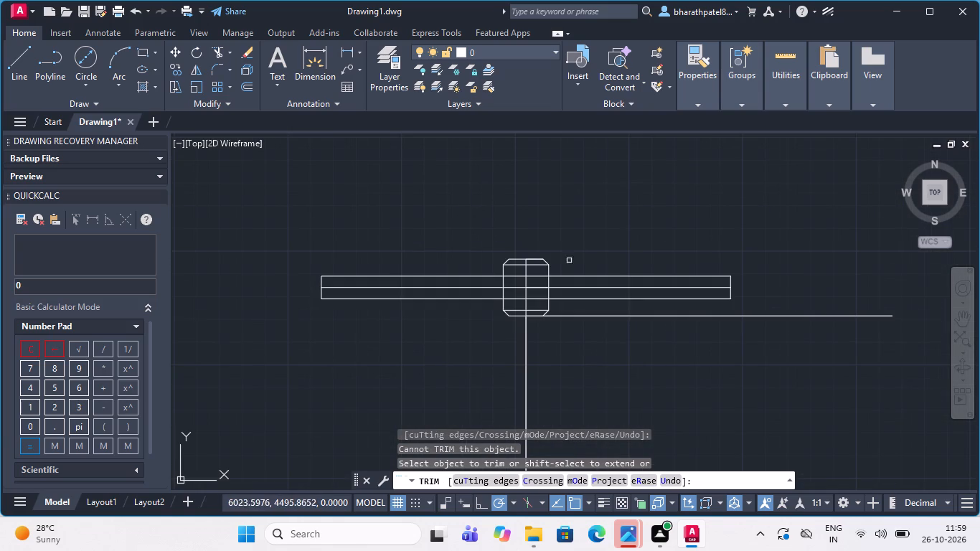
{"action": "left_click", "coordinate": [17, 65]}
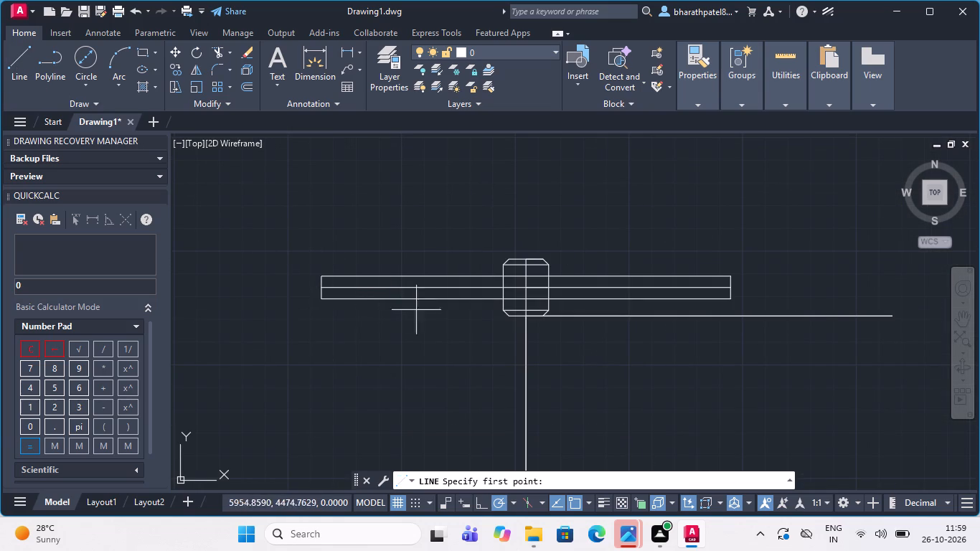
{"action": "scroll", "coordinate": [517, 321], "scroll_direction": "up", "scroll_amount": 3}
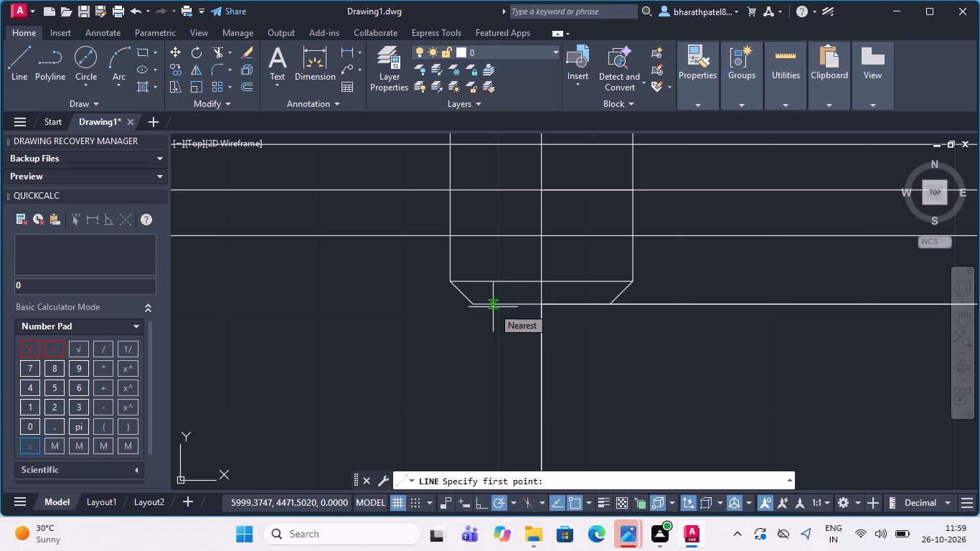
{"action": "scroll", "coordinate": [463, 313], "scroll_direction": "down", "scroll_amount": 4}
{"action": "scroll", "coordinate": [524, 288], "scroll_direction": "down", "scroll_amount": 2}
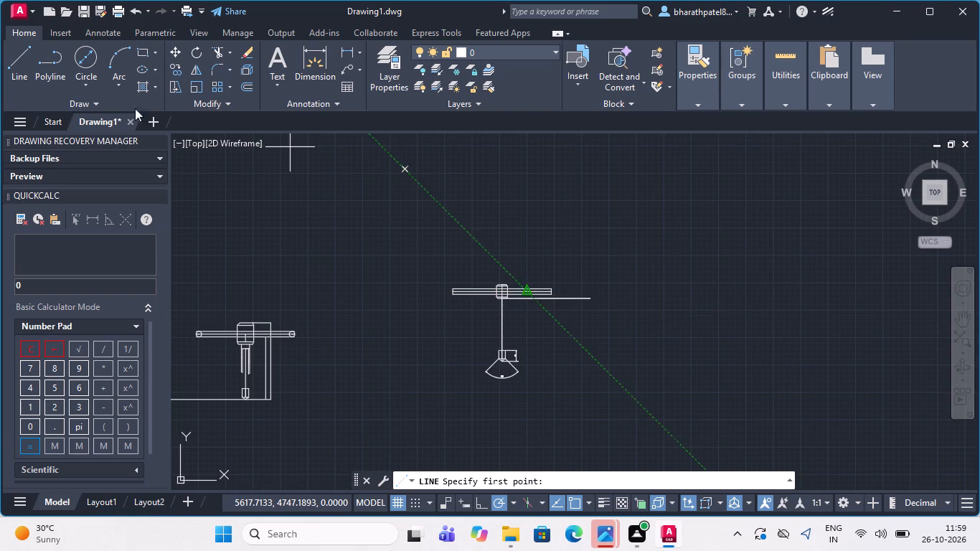
{"action": "left_click", "coordinate": [19, 64]}
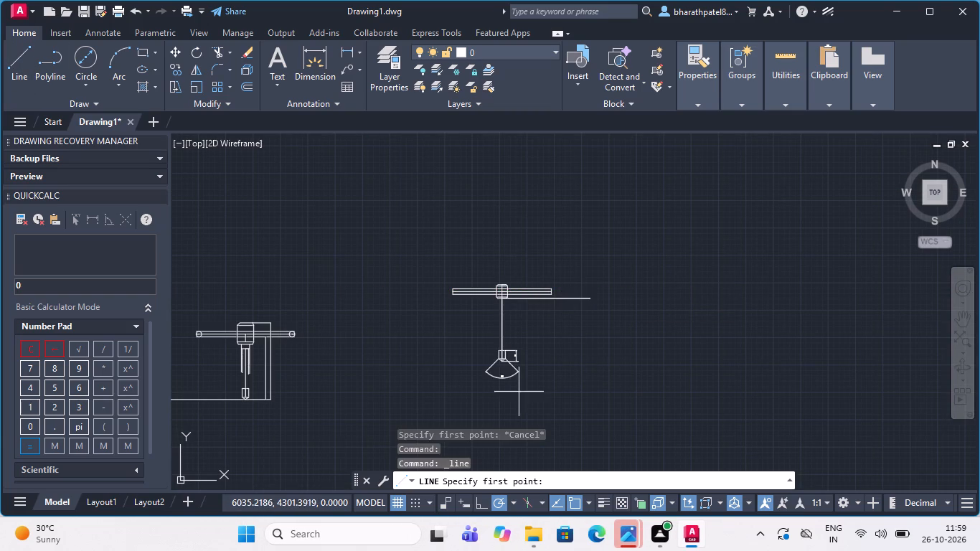
{"action": "scroll", "coordinate": [521, 386], "scroll_direction": "up", "scroll_amount": 3}
{"action": "scroll", "coordinate": [444, 271], "scroll_direction": "up", "scroll_amount": 4}
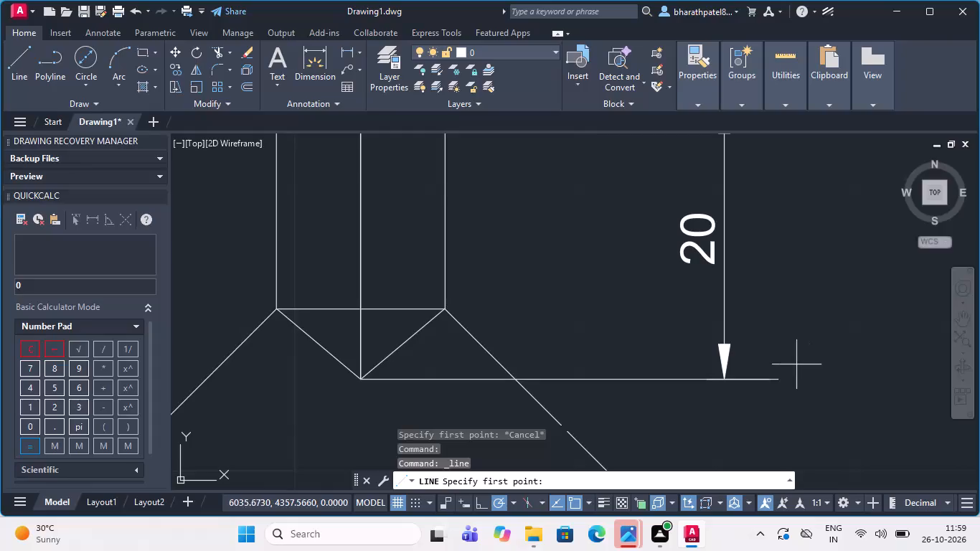
{"action": "left_click", "coordinate": [361, 380]}
{"action": "scroll", "coordinate": [361, 380], "scroll_direction": "down", "scroll_amount": 3}
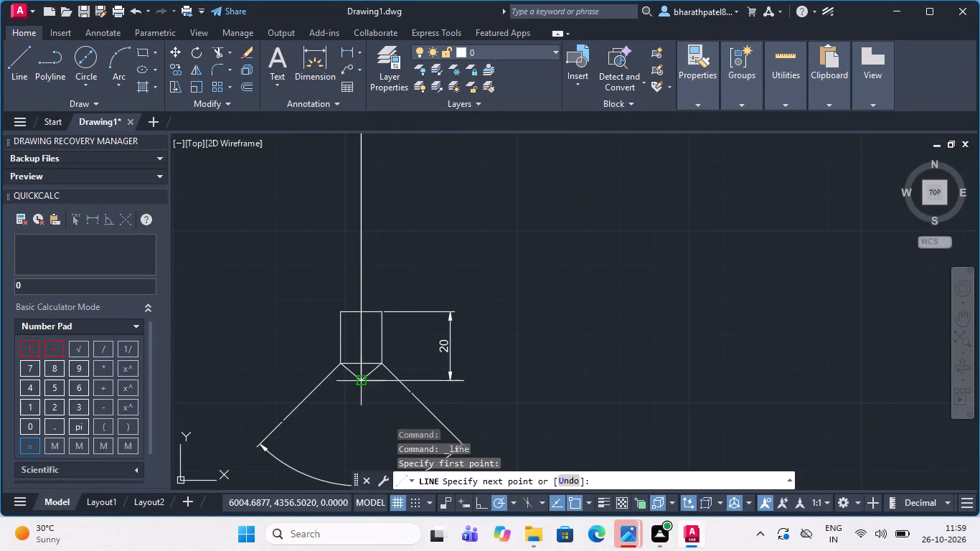
{"action": "scroll", "coordinate": [278, 364], "scroll_direction": "down", "scroll_amount": 4}
{"action": "scroll", "coordinate": [301, 306], "scroll_direction": "up", "scroll_amount": 2}
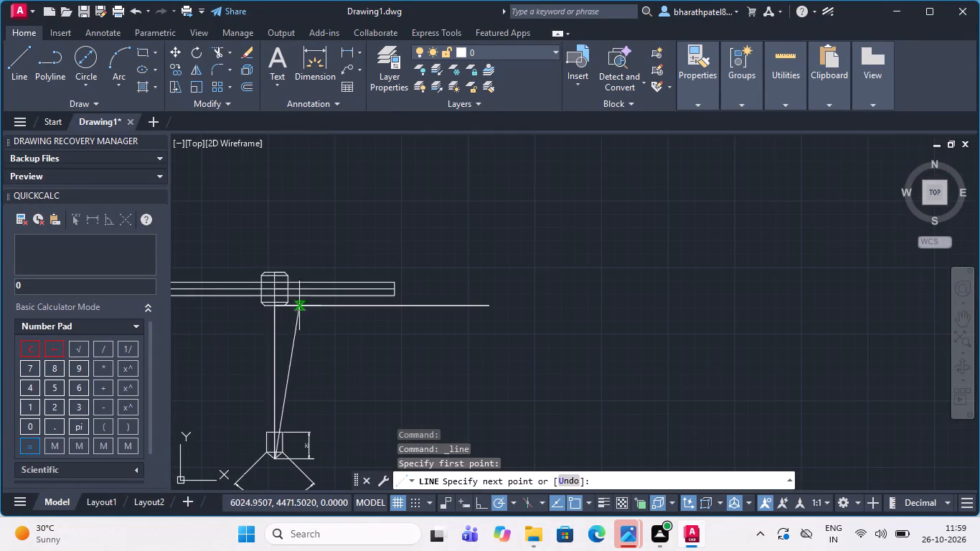
{"action": "scroll", "coordinate": [260, 306], "scroll_direction": "up", "scroll_amount": 4}
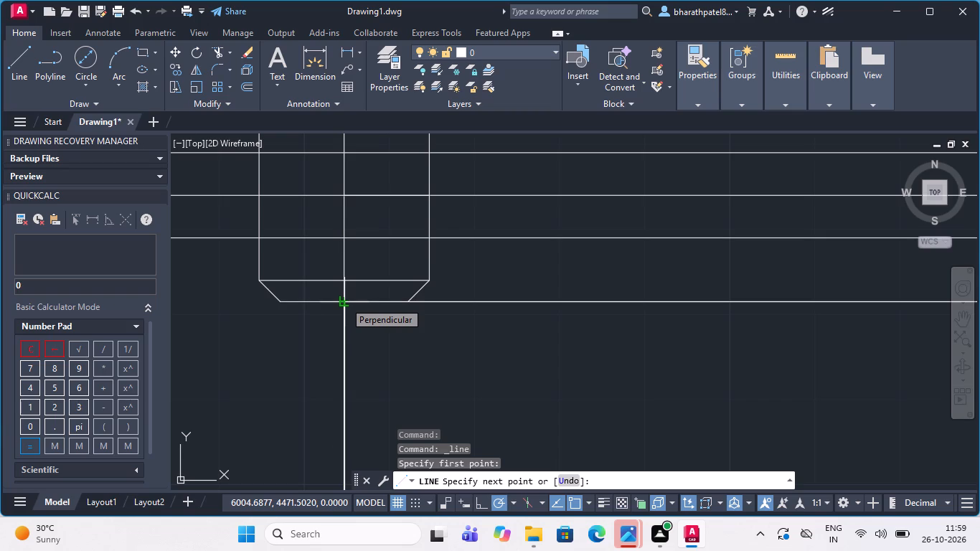
{"action": "key", "text": "1"}
{"action": "type", "text": "05"}
{"action": "key", "text": "Return"}
Continue with a horizontal line about 53 units to the right from the top of the 105-unit line.
{"action": "scroll", "coordinate": [406, 350], "scroll_direction": "down", "scroll_amount": 3}
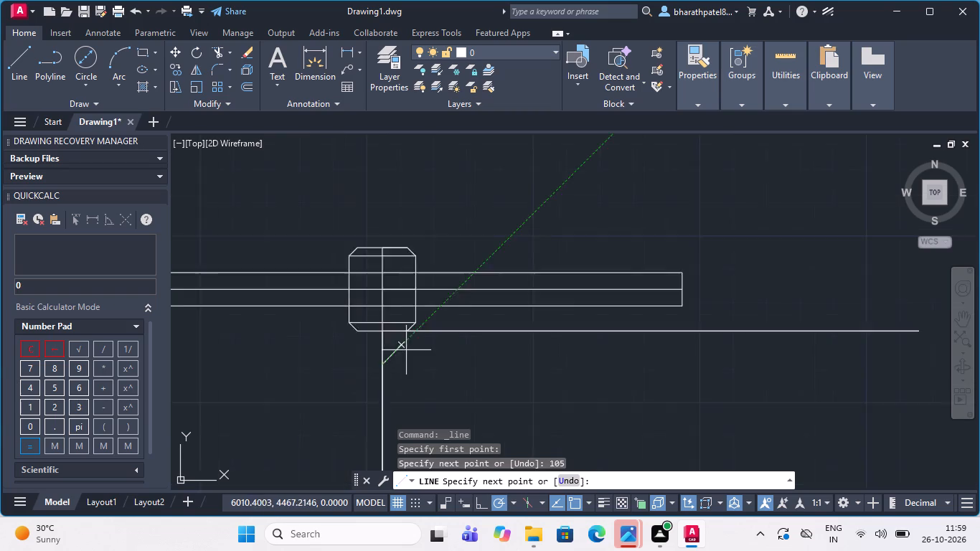
{"action": "scroll", "coordinate": [406, 350], "scroll_direction": "down", "scroll_amount": 1}
{"action": "scroll", "coordinate": [420, 359], "scroll_direction": "up", "scroll_amount": 3}
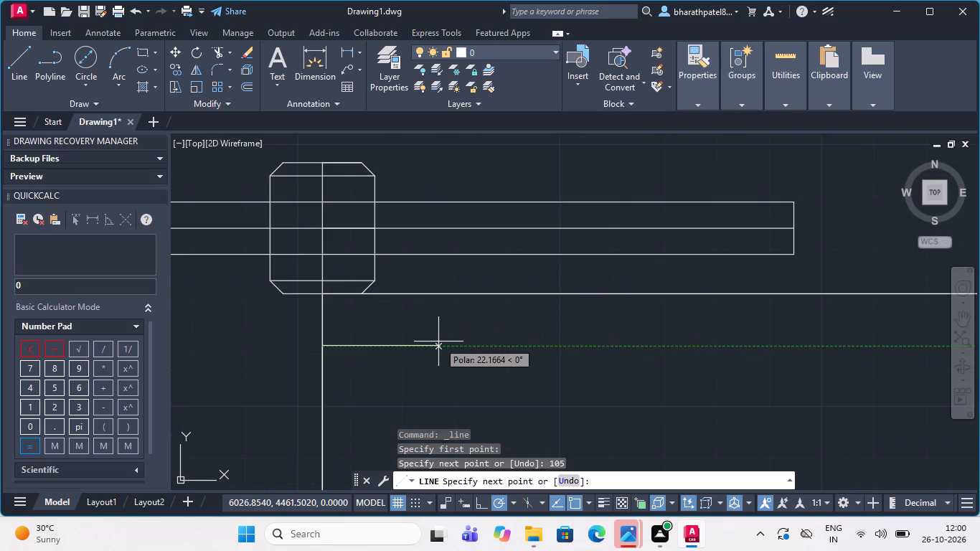
{"action": "left_click", "coordinate": [602, 353]}
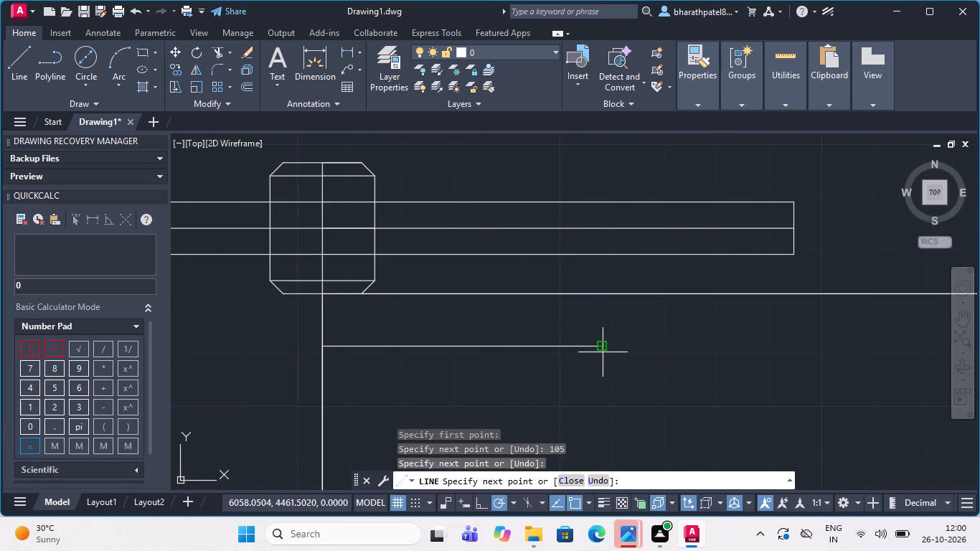
{"action": "key", "text": "Escape"}
Draw a vertical line about 14 units down from the body's bottom edge, to the right of the centre line.
{"action": "scroll", "coordinate": [496, 321], "scroll_direction": "down", "scroll_amount": 2}
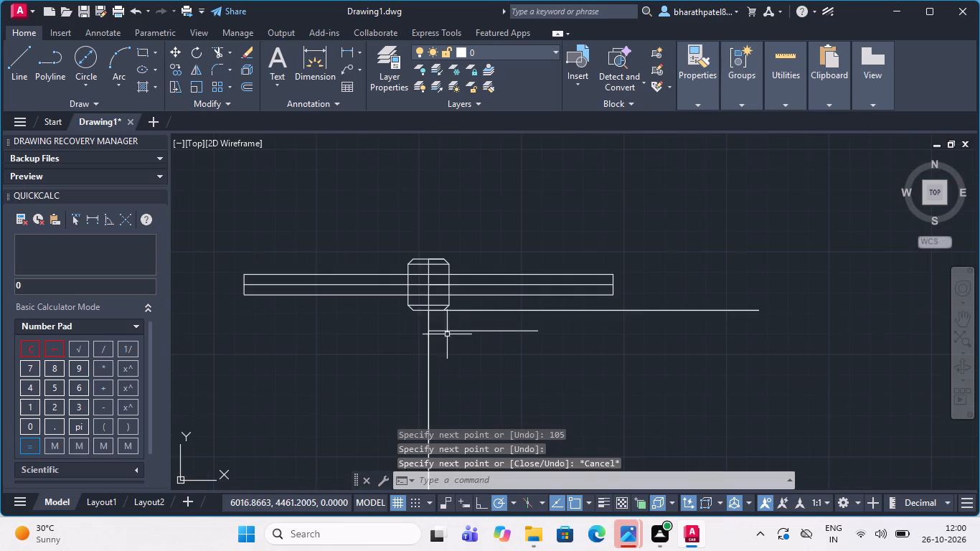
{"action": "scroll", "coordinate": [420, 331], "scroll_direction": "up", "scroll_amount": 2}
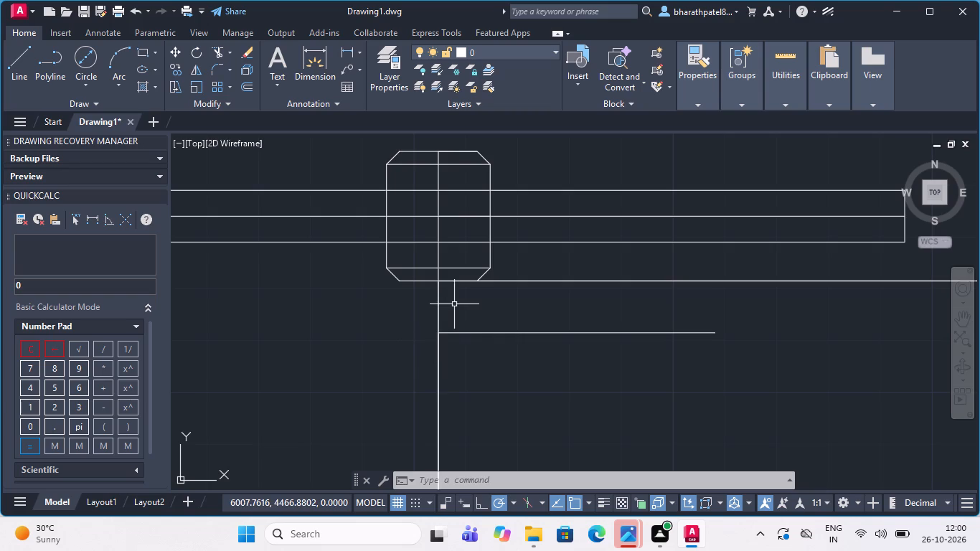
{"action": "scroll", "coordinate": [450, 307], "scroll_direction": "up", "scroll_amount": 2}
{"action": "left_click", "coordinate": [16, 56]}
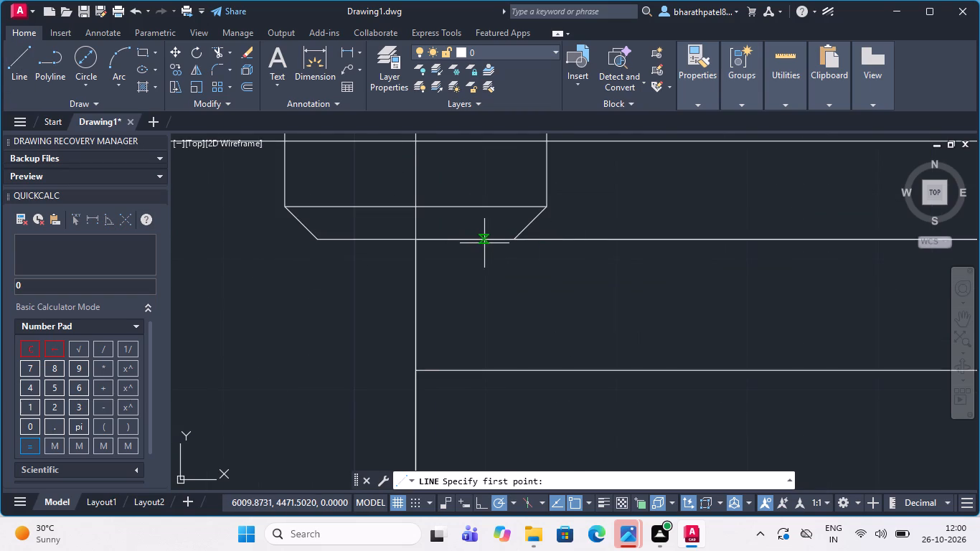
{"action": "left_click", "coordinate": [484, 243]}
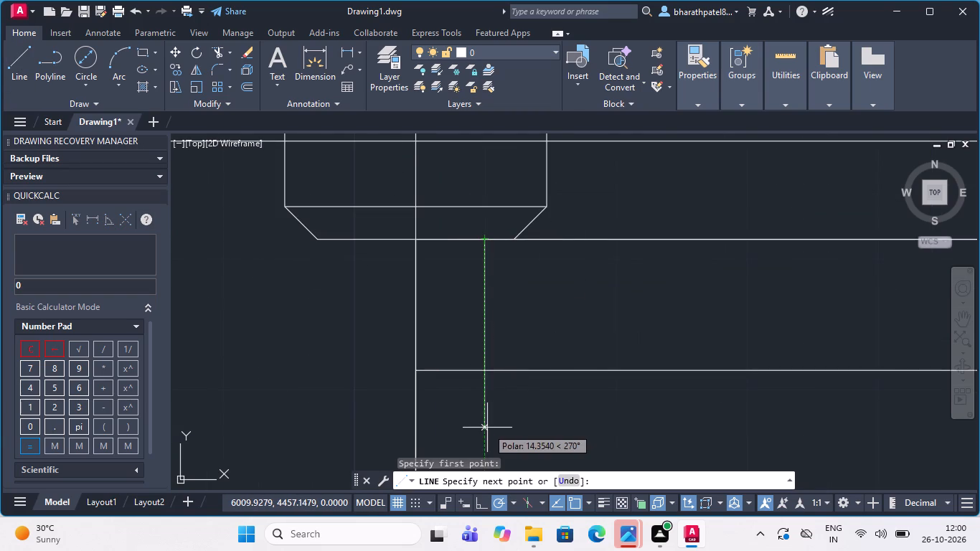
{"action": "left_click", "coordinate": [487, 428]}
{"action": "key", "text": "Escape"}
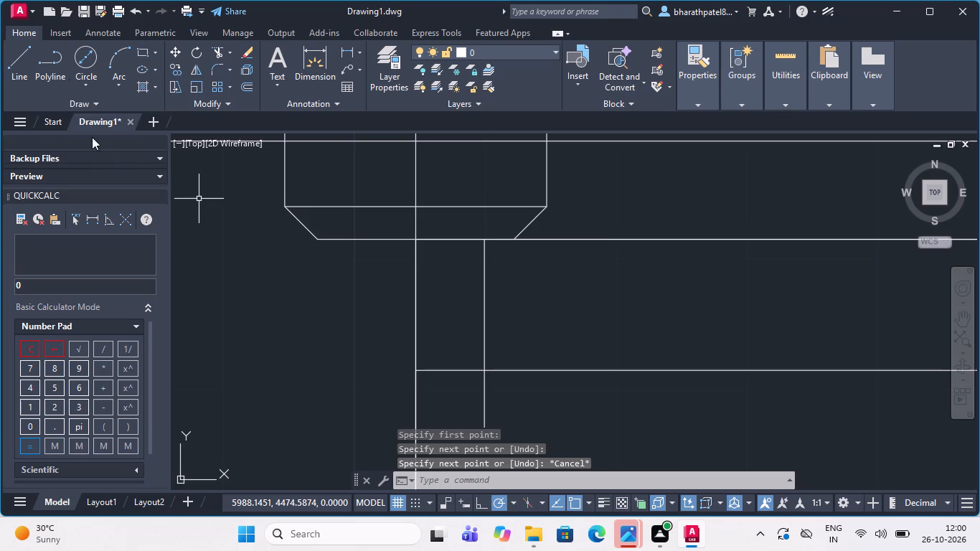
Draw a vertical line about 14 units down from the body's bottom edge, to the left of the centre line.
{"action": "left_click", "coordinate": [11, 70]}
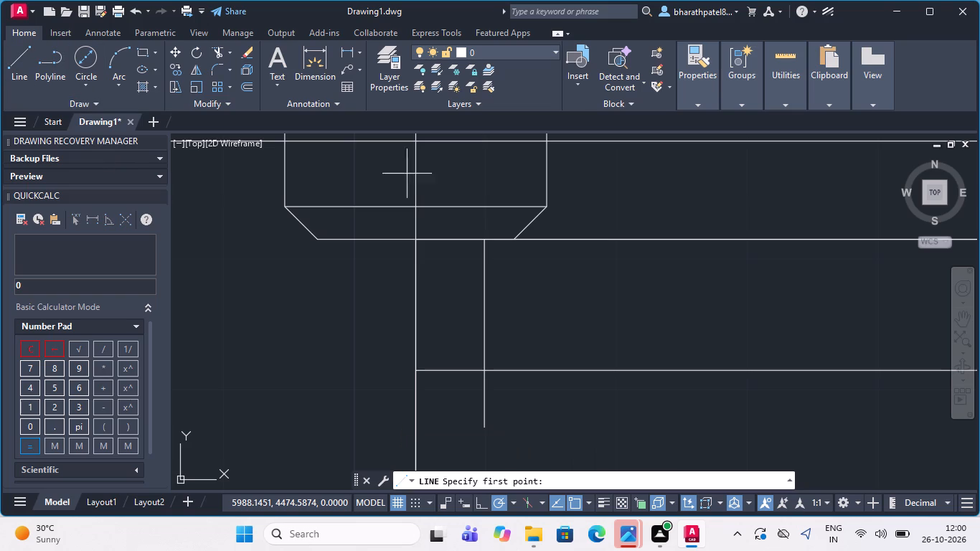
{"action": "left_click", "coordinate": [352, 239]}
{"action": "scroll", "coordinate": [362, 340], "scroll_direction": "down", "scroll_amount": 1}
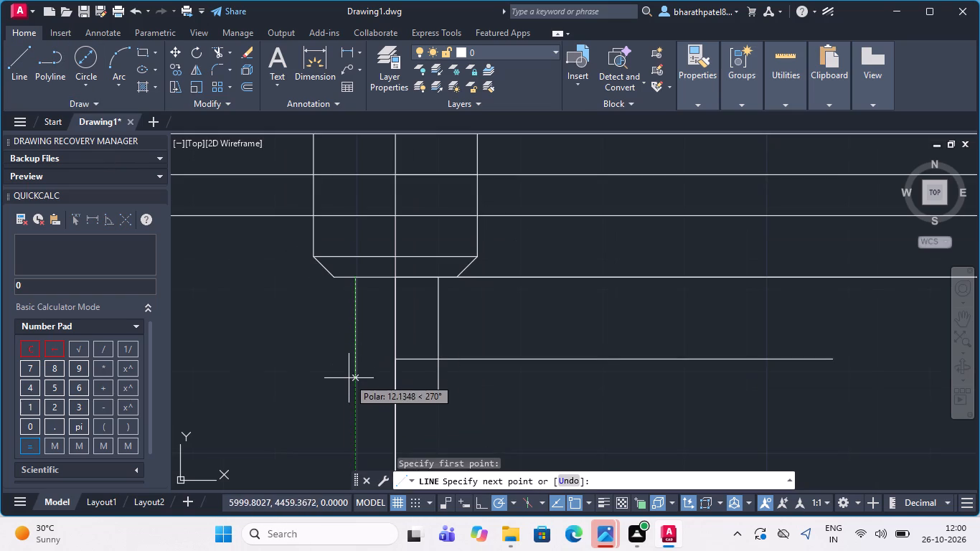
{"action": "left_click", "coordinate": [349, 391]}
{"action": "key", "text": "Escape"}
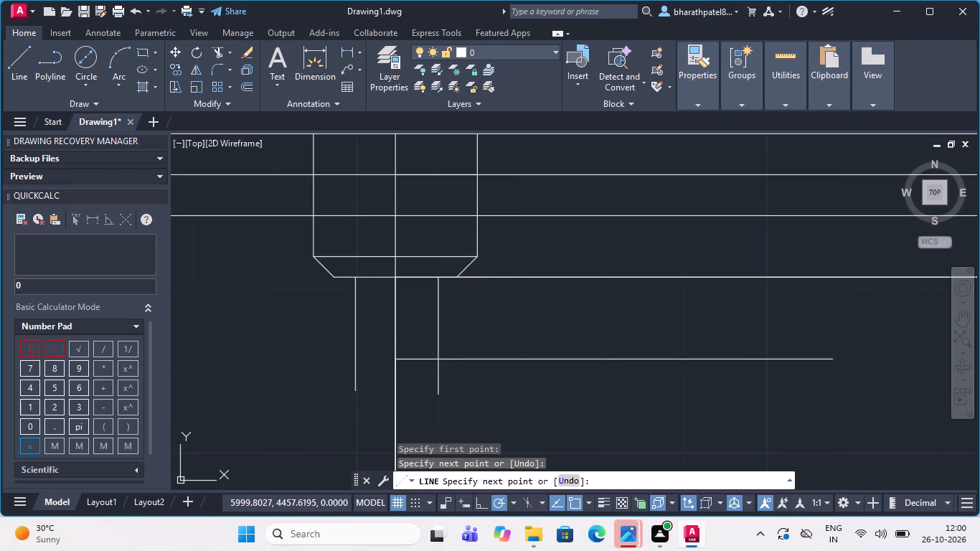
Draw a horizontal line about 19 units left from the top of the 105-unit line, crossing the left vertical line.
{"action": "left_click", "coordinate": [8, 70]}
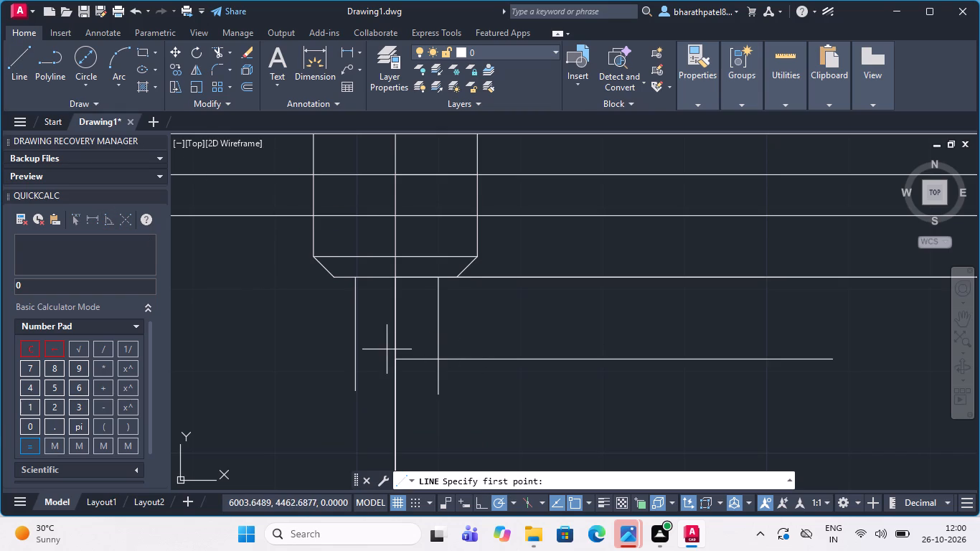
{"action": "left_click_drag", "start_coordinate": [397, 359], "coordinate": [296, 349]}
{"action": "left_click", "coordinate": [236, 357]}
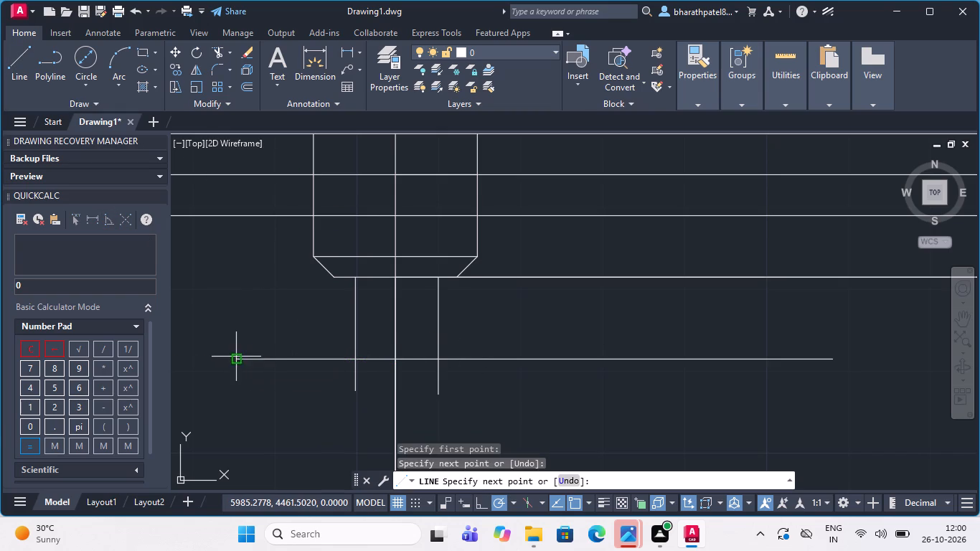
Trim the lower ends of both vertical neck lines that extend past the horizontal line under the neck.
{"action": "key", "text": "Escape"}
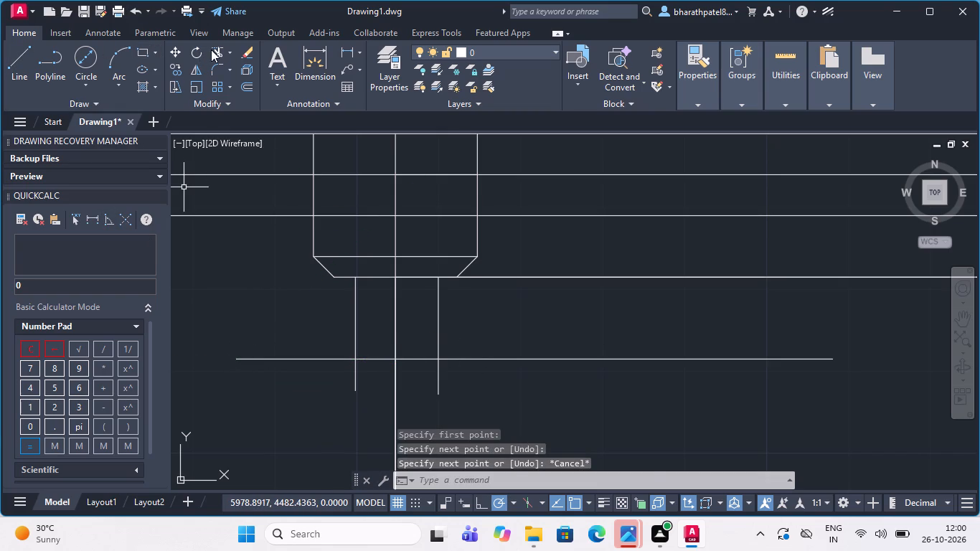
{"action": "left_click", "coordinate": [211, 50]}
{"action": "left_click", "coordinate": [357, 379]}
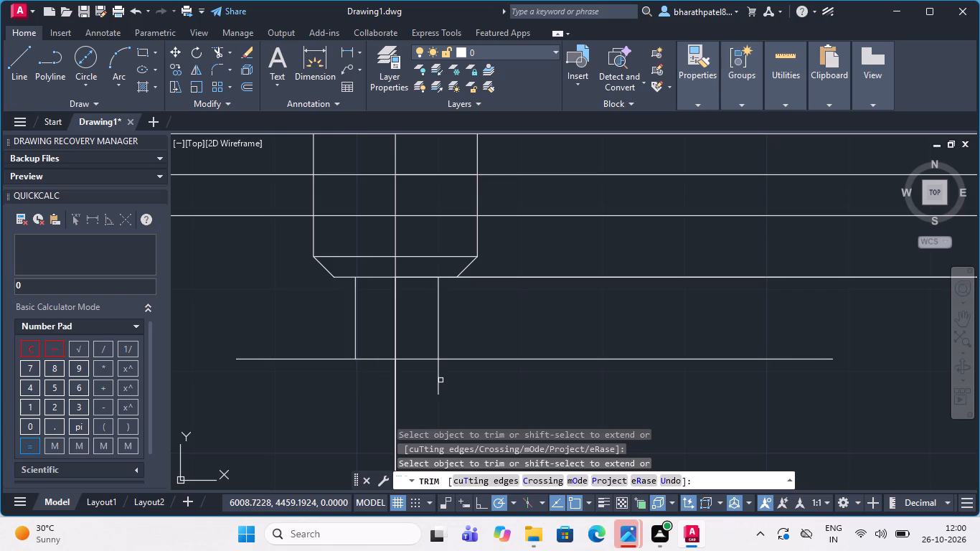
{"action": "left_click", "coordinate": [439, 381]}
Draw a line 5 units left from the body's upper left corner at the chamfer's outer end, continuing about 22.5 units straight down.
{"action": "scroll", "coordinate": [439, 381], "scroll_direction": "down", "scroll_amount": 4}
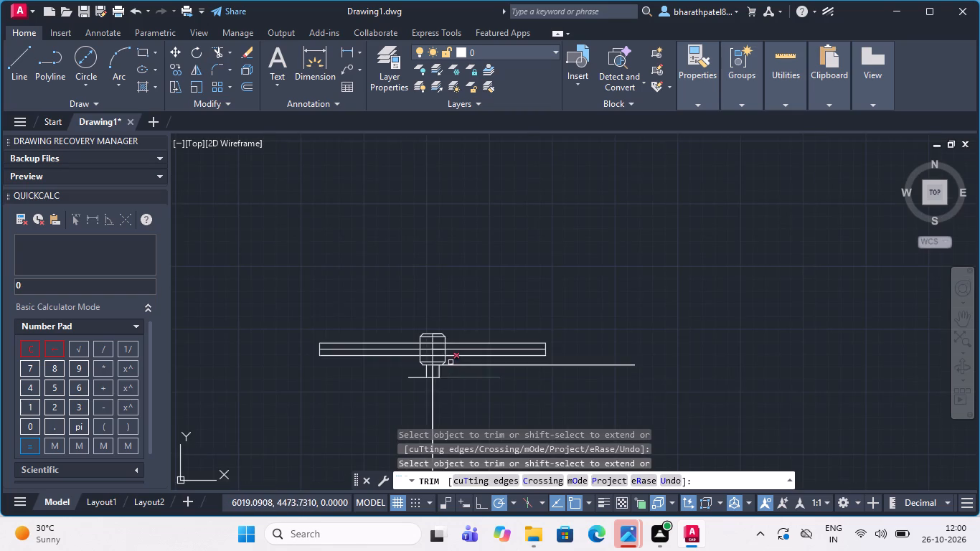
{"action": "scroll", "coordinate": [451, 353], "scroll_direction": "down", "scroll_amount": 3}
{"action": "scroll", "coordinate": [437, 402], "scroll_direction": "up", "scroll_amount": 4}
{"action": "scroll", "coordinate": [451, 366], "scroll_direction": "down", "scroll_amount": 2}
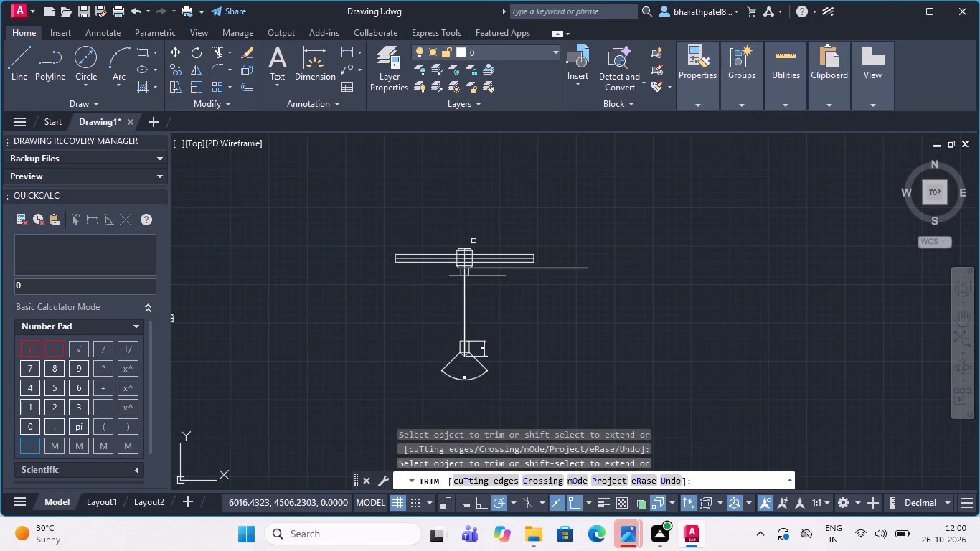
{"action": "scroll", "coordinate": [473, 242], "scroll_direction": "up", "scroll_amount": 2}
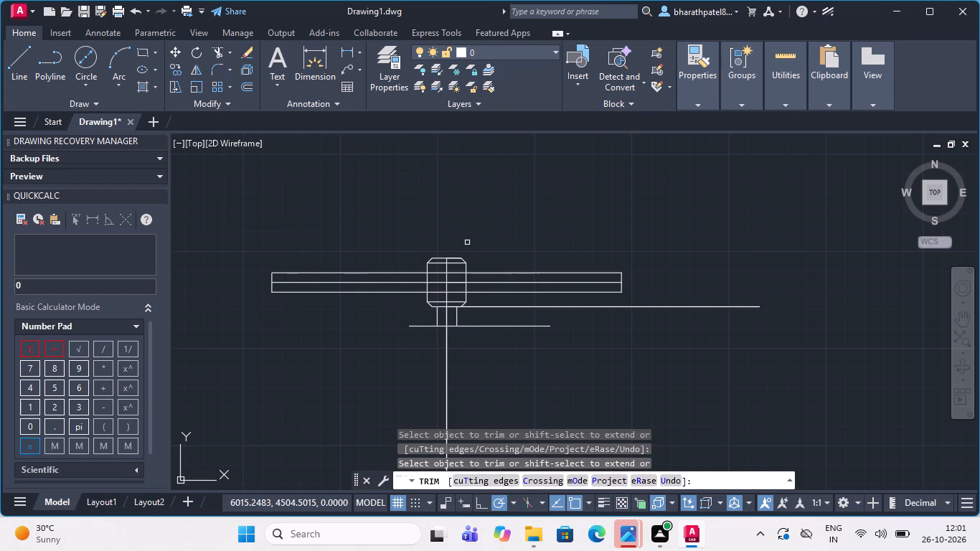
{"action": "left_click", "coordinate": [6, 55]}
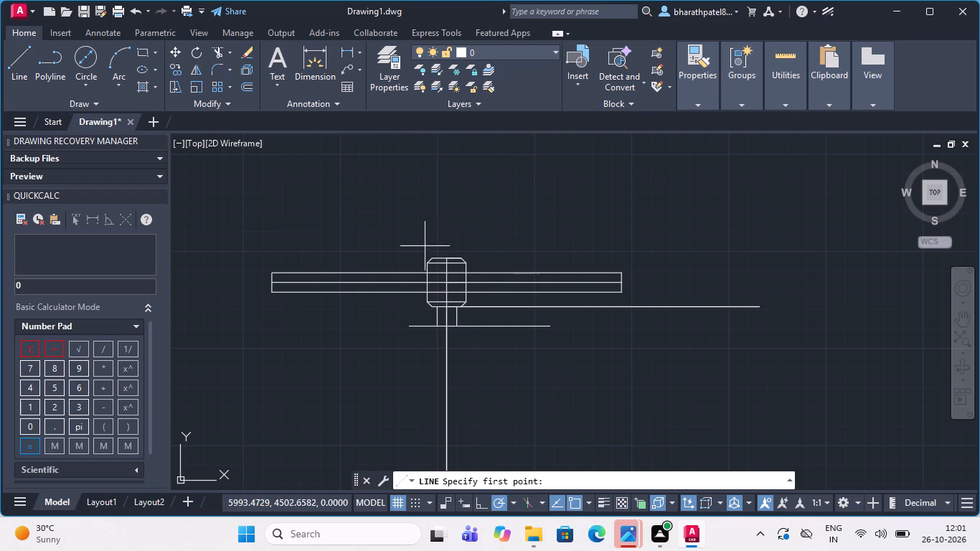
{"action": "scroll", "coordinate": [423, 266], "scroll_direction": "up", "scroll_amount": 3}
{"action": "left_click_drag", "start_coordinate": [432, 250], "coordinate": [425, 250]}
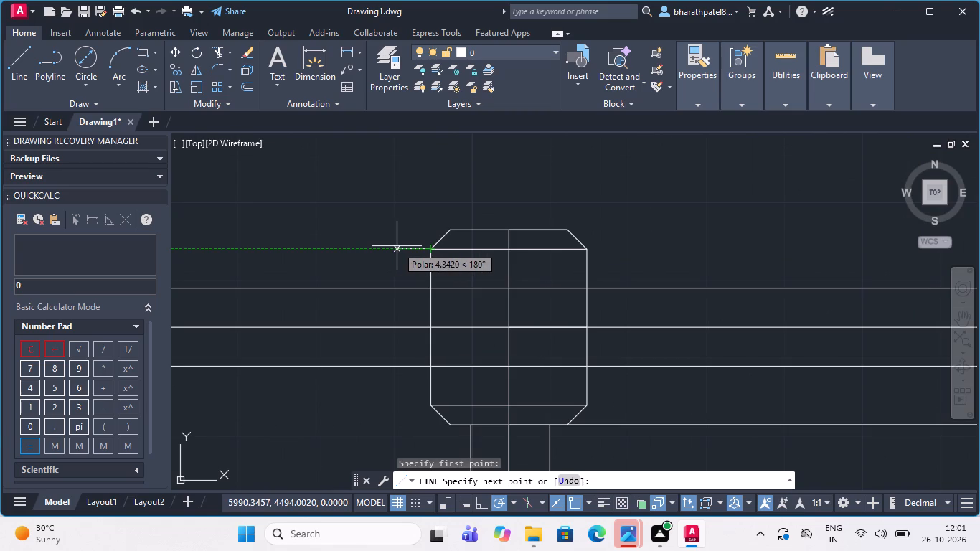
{"action": "key", "text": "5"}
{"action": "key", "text": "Return"}
{"action": "scroll", "coordinate": [398, 245], "scroll_direction": "down", "scroll_amount": 3}
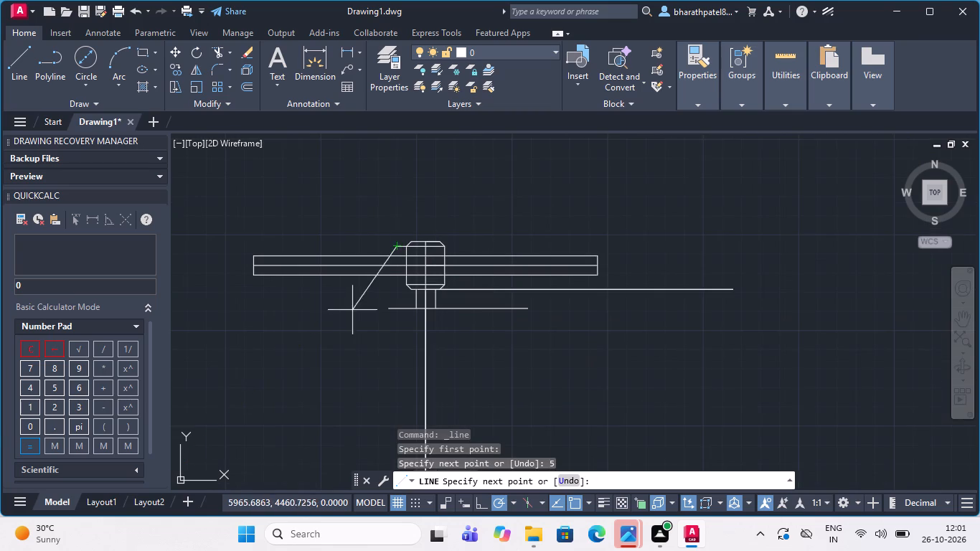
{"action": "scroll", "coordinate": [375, 295], "scroll_direction": "up", "scroll_amount": 3}
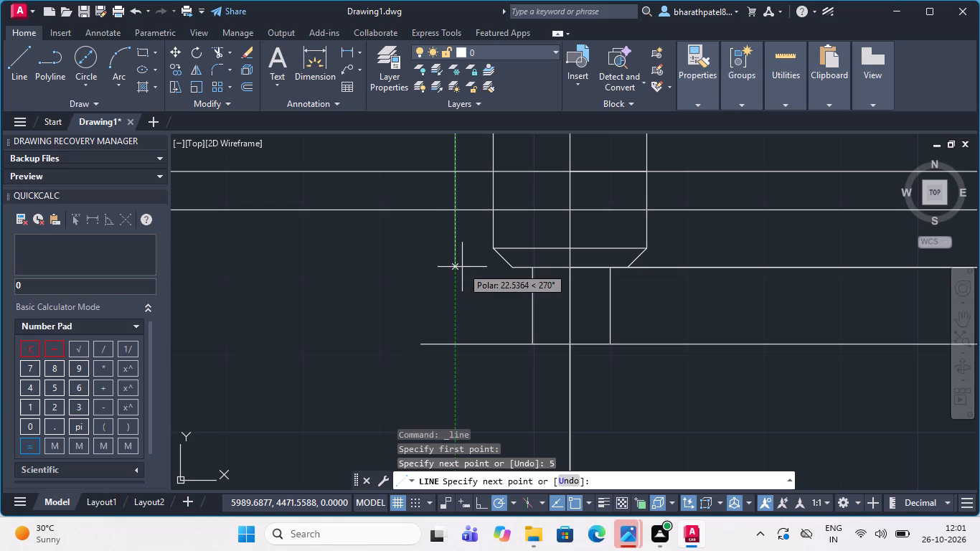
{"action": "left_click", "coordinate": [461, 267]}
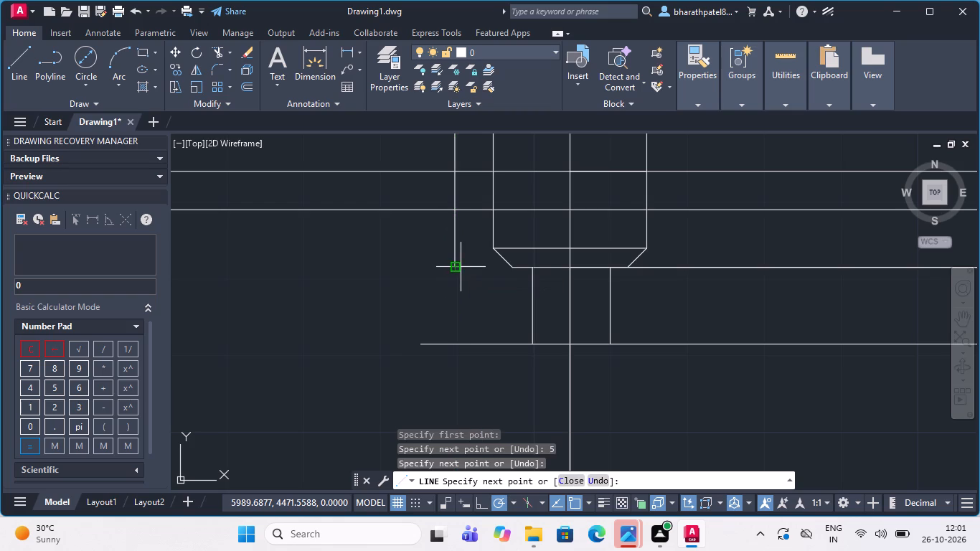
{"action": "key", "text": "Escape"}
Draw a line 5 units right from the outer end of the body's upper right chamfer, continuing about 20.5 units straight down.
{"action": "scroll", "coordinate": [452, 273], "scroll_direction": "down", "scroll_amount": 4}
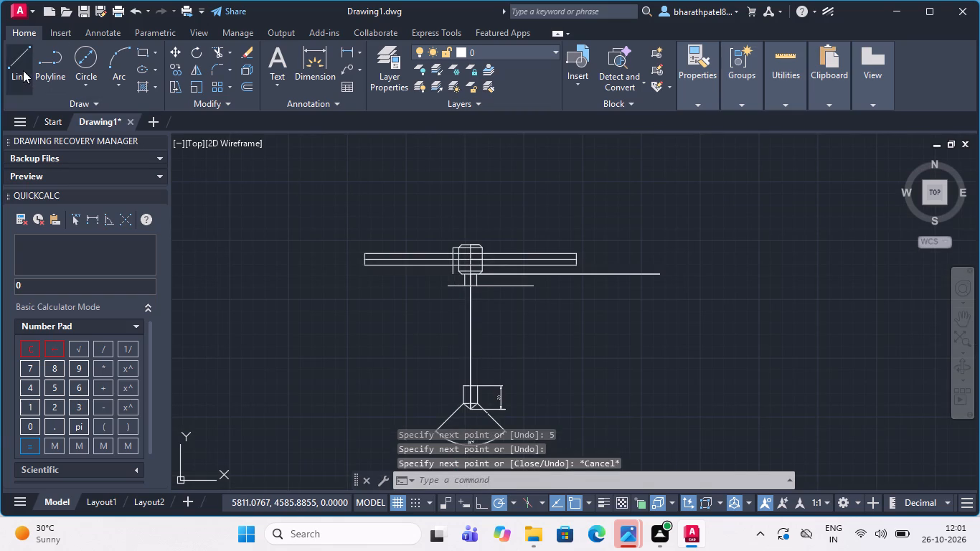
{"action": "left_click", "coordinate": [23, 70]}
{"action": "scroll", "coordinate": [484, 234], "scroll_direction": "up", "scroll_amount": 3}
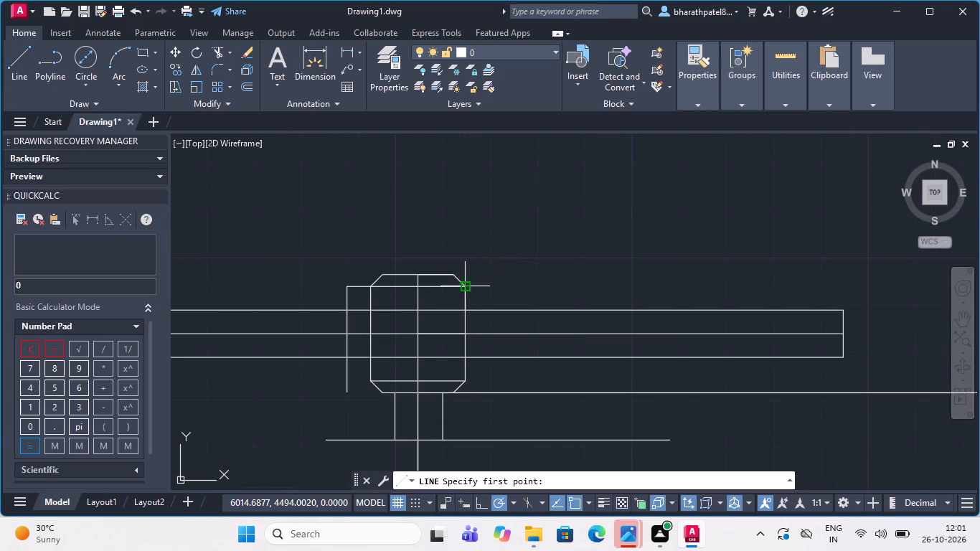
{"action": "left_click_drag", "start_coordinate": [466, 285], "coordinate": [478, 282]}
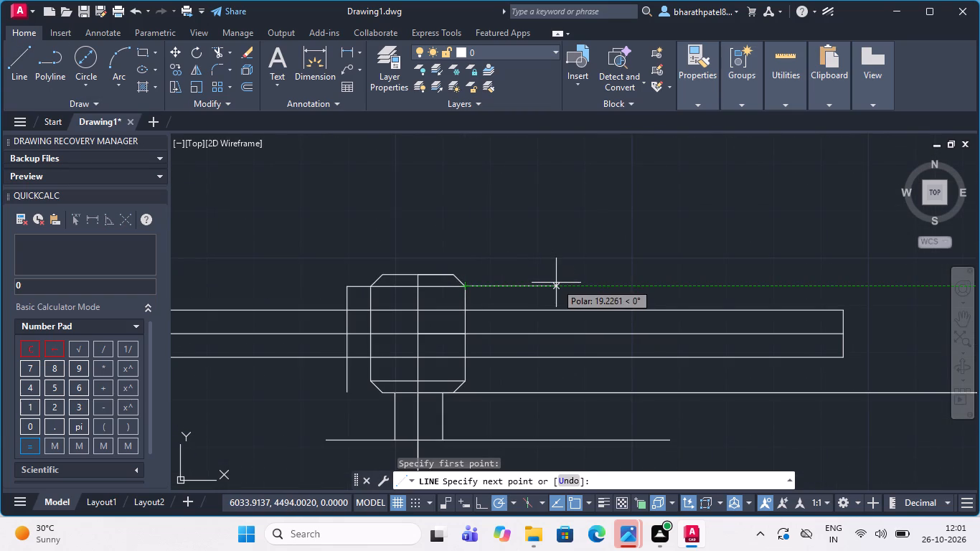
{"action": "key", "text": "5"}
{"action": "key", "text": "Return"}
{"action": "scroll", "coordinate": [499, 303], "scroll_direction": "down", "scroll_amount": 2}
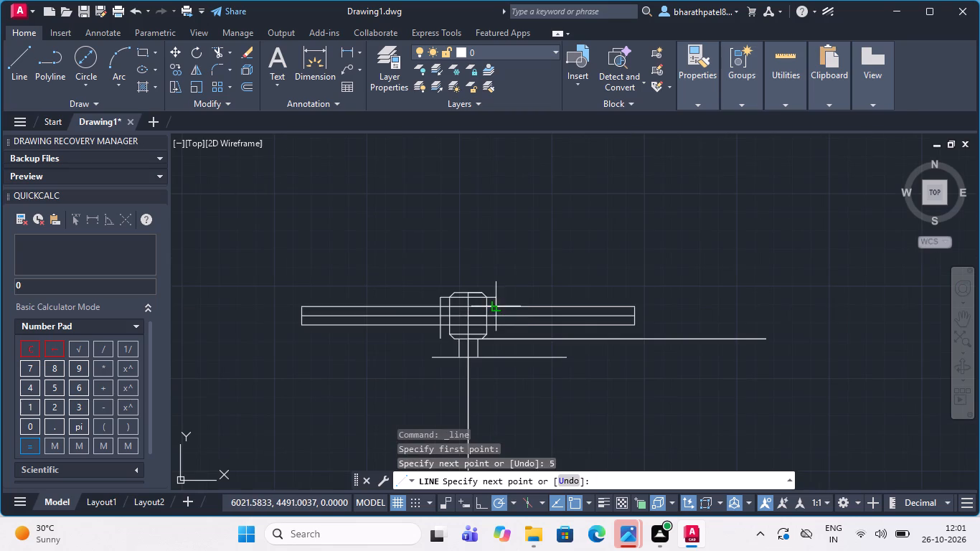
{"action": "scroll", "coordinate": [491, 334], "scroll_direction": "up", "scroll_amount": 3}
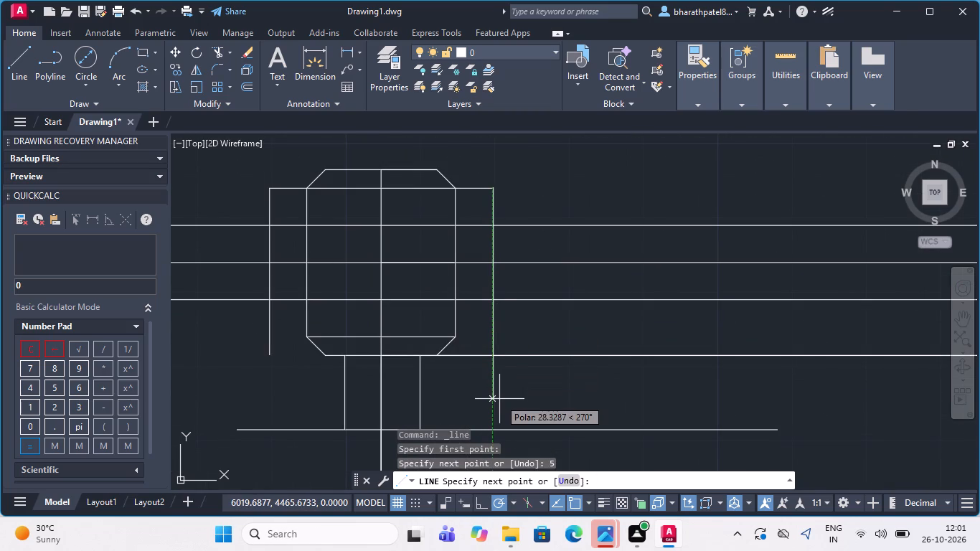
{"action": "left_click", "coordinate": [488, 341]}
{"action": "key", "text": "Escape"}
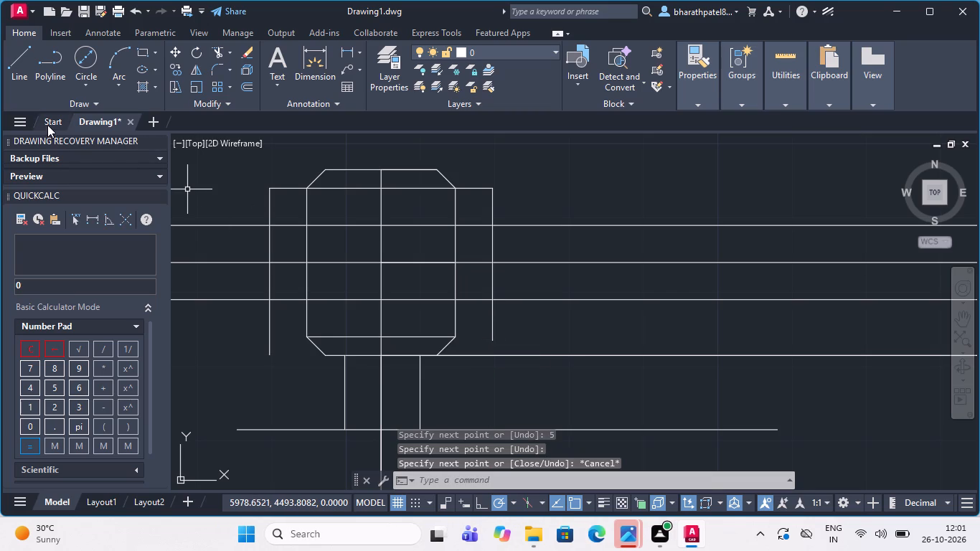
Draw horizontal lines outward from the outer ends of the body's lower chamfers, about 9 units left and about 11 units right.
{"action": "left_click", "coordinate": [6, 63]}
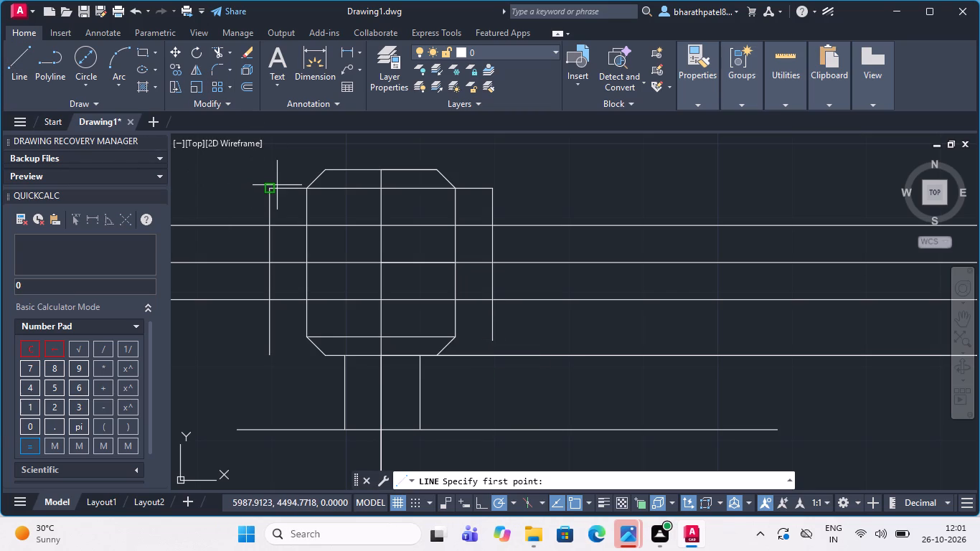
{"action": "left_click_drag", "start_coordinate": [310, 335], "coordinate": [278, 334]}
{"action": "left_click", "coordinate": [240, 338]}
{"action": "key", "text": "Escape"}
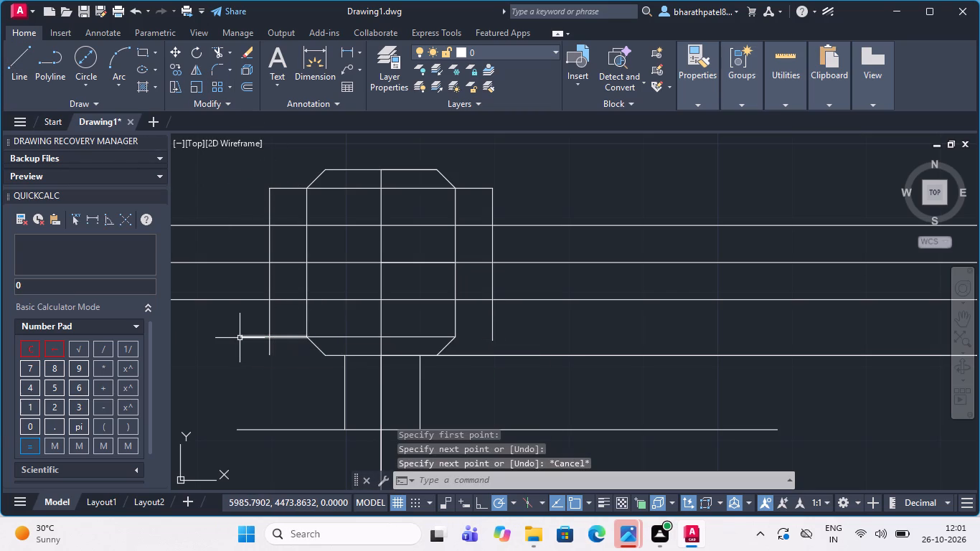
{"action": "left_click", "coordinate": [15, 66]}
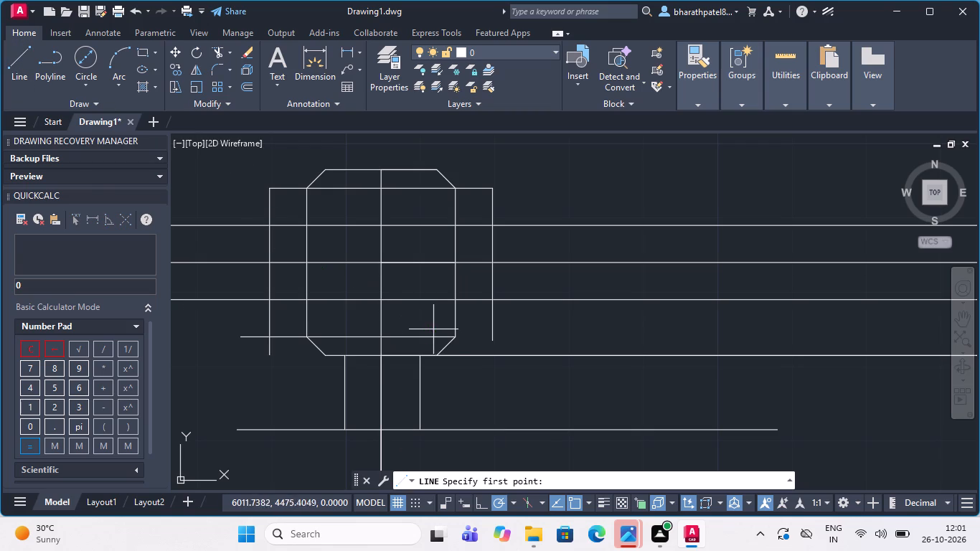
{"action": "left_click_drag", "start_coordinate": [451, 337], "coordinate": [461, 335]}
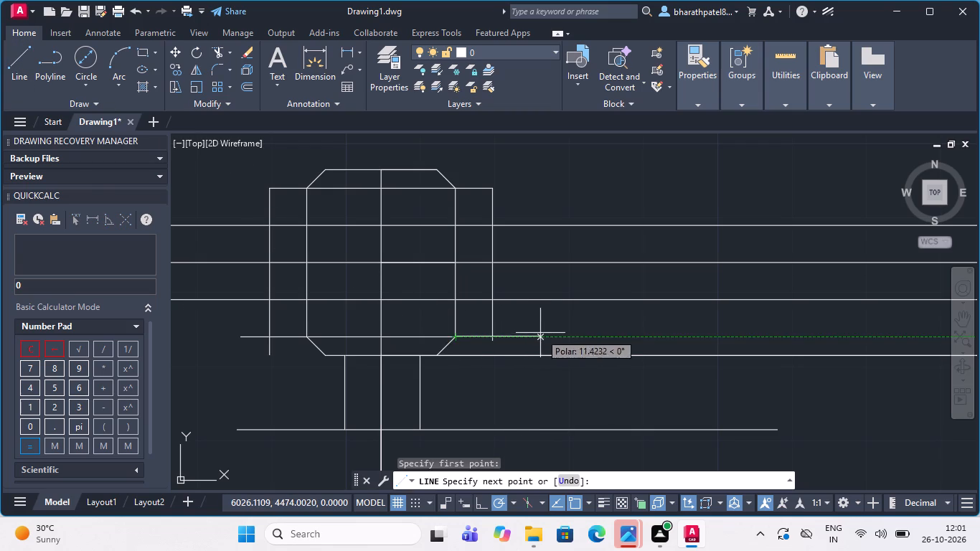
{"action": "left_click", "coordinate": [540, 333]}
{"action": "key", "text": "Escape"}
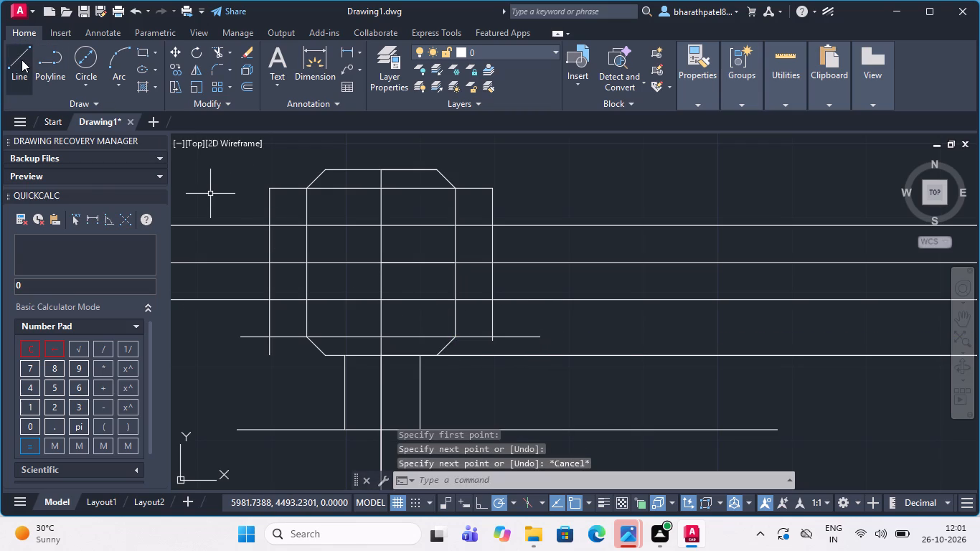
Draw horizontal lines outward from both ends of the body's top edge, about 8 units left and about 10 units right.
{"action": "left_click", "coordinate": [21, 60]}
{"action": "scroll", "coordinate": [303, 176], "scroll_direction": "up", "scroll_amount": 3}
{"action": "scroll", "coordinate": [303, 176], "scroll_direction": "down", "scroll_amount": 1}
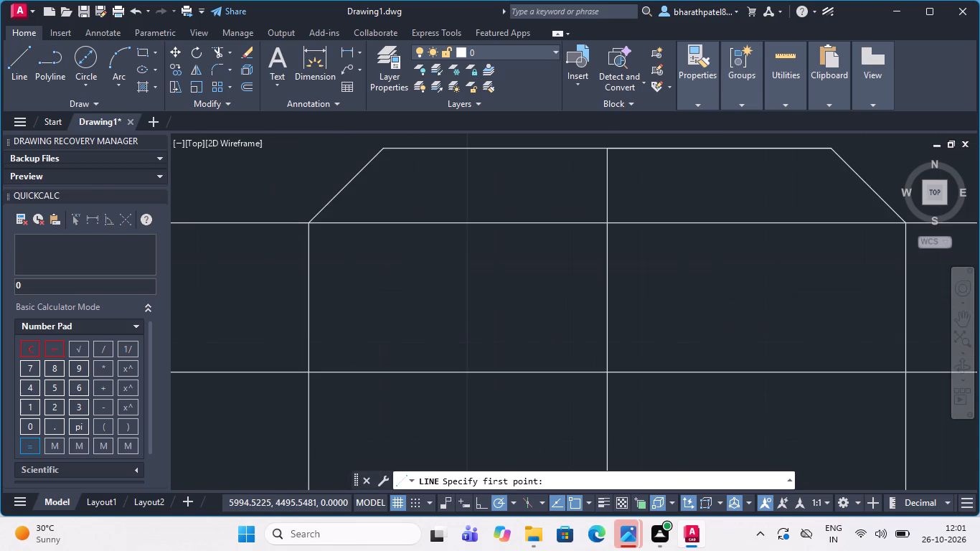
{"action": "scroll", "coordinate": [303, 176], "scroll_direction": "down", "scroll_amount": 1}
{"action": "left_click_drag", "start_coordinate": [339, 166], "coordinate": [323, 166]}
{"action": "left_click", "coordinate": [237, 164]}
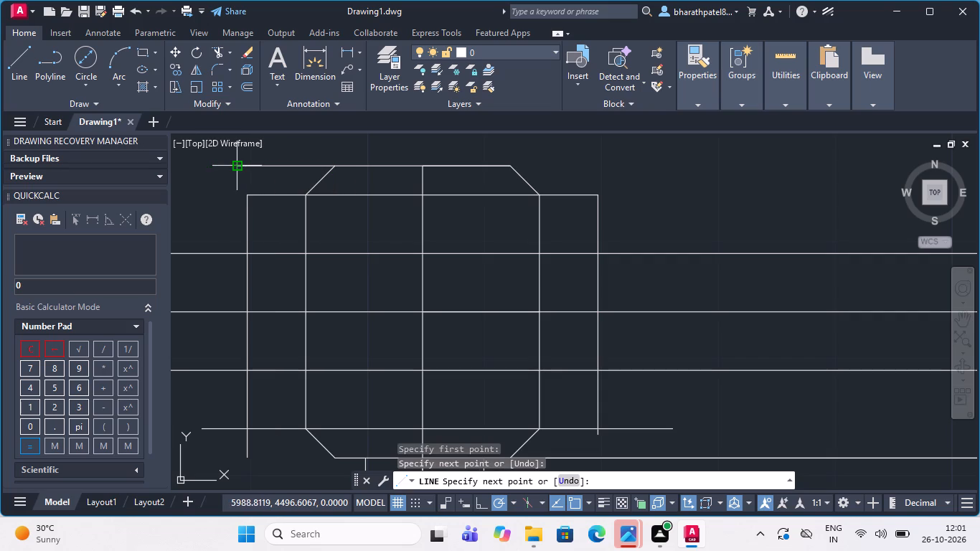
{"action": "key", "text": "Escape"}
{"action": "left_click_drag", "start_coordinate": [19, 63], "coordinate": [77, 101]}
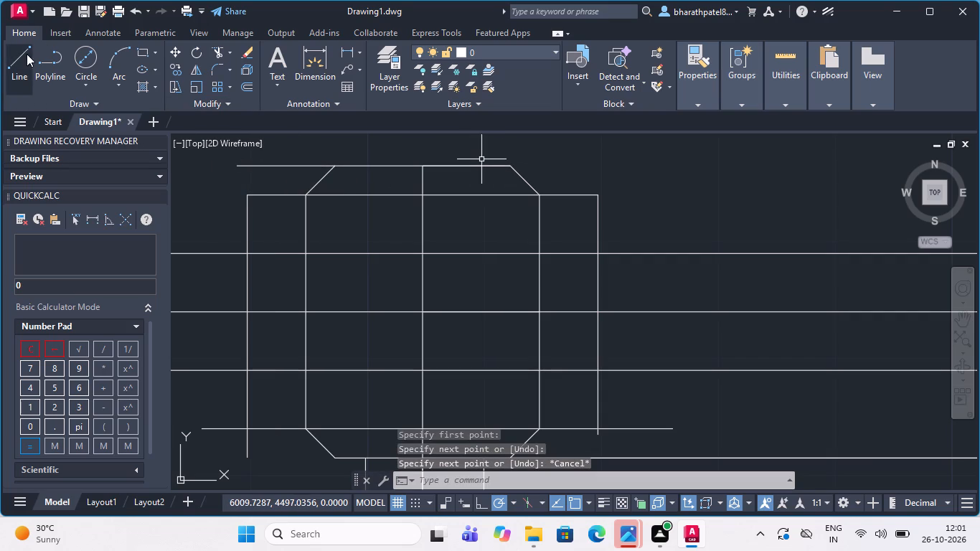
{"action": "left_click", "coordinate": [27, 54]}
{"action": "left_click_drag", "start_coordinate": [509, 164], "coordinate": [526, 164]}
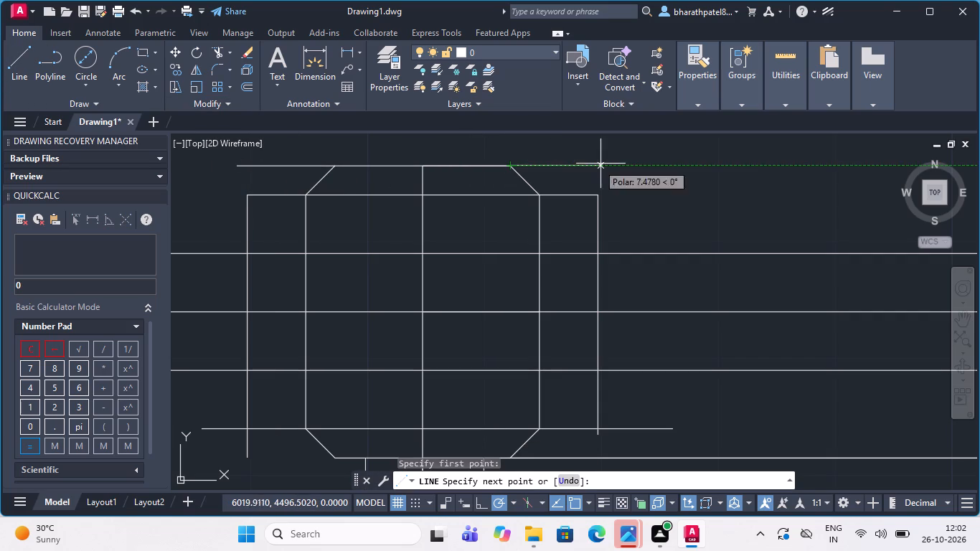
{"action": "left_click", "coordinate": [631, 164]}
{"action": "key", "text": "Escape"}
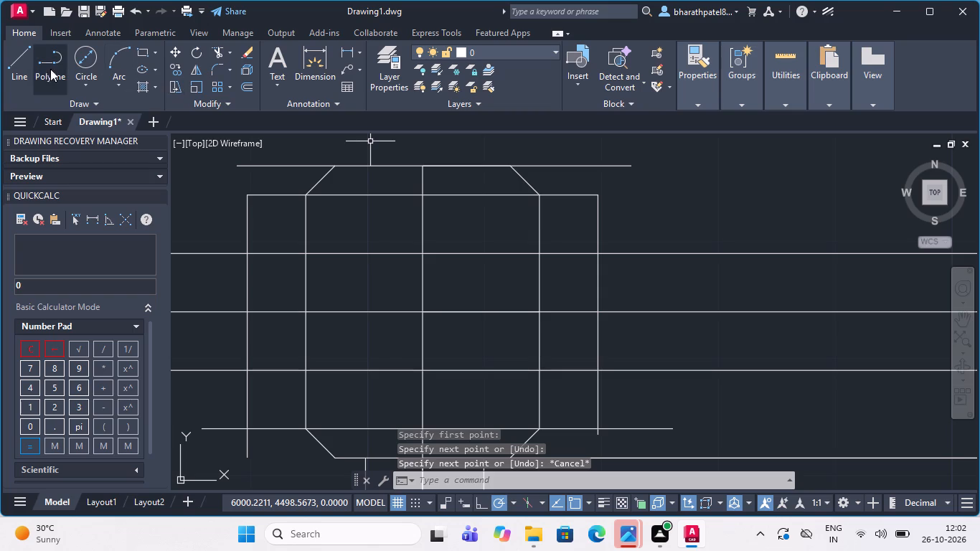
Draw a horizontal line about 9 units left from the left end of the body's bottom edge, past the outer left vertical.
{"action": "left_click", "coordinate": [17, 60]}
{"action": "scroll", "coordinate": [535, 162], "scroll_direction": "down", "scroll_amount": 2}
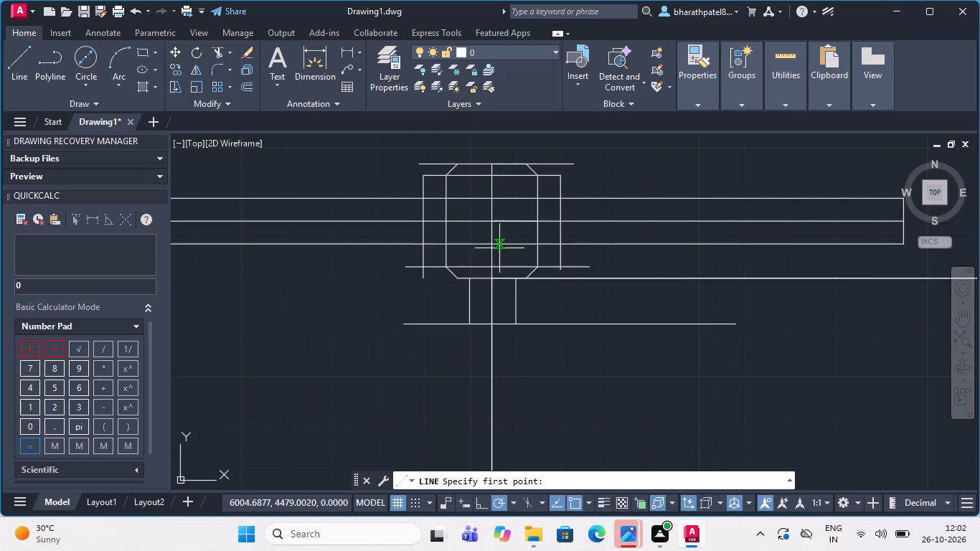
{"action": "scroll", "coordinate": [571, 250], "scroll_direction": "up", "scroll_amount": 2}
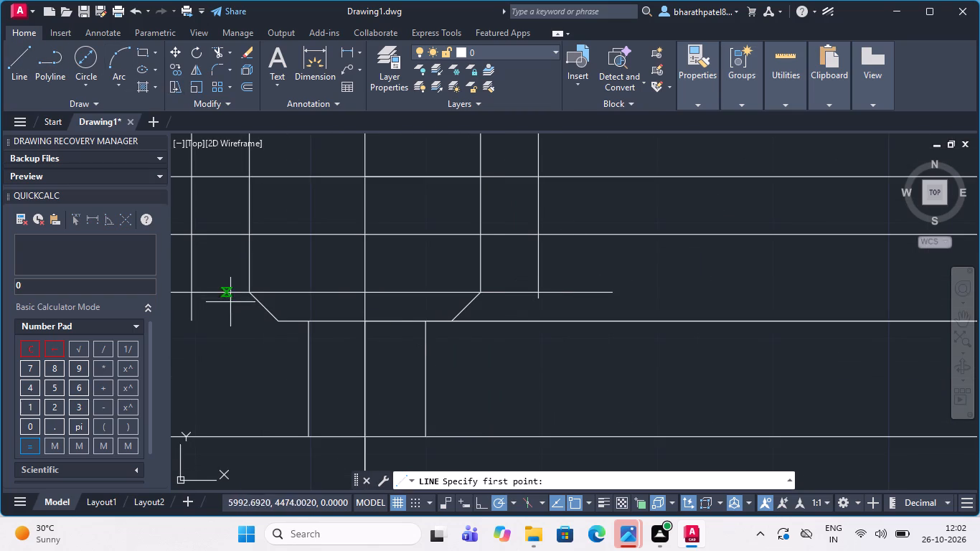
{"action": "left_click_drag", "start_coordinate": [276, 322], "coordinate": [252, 319]}
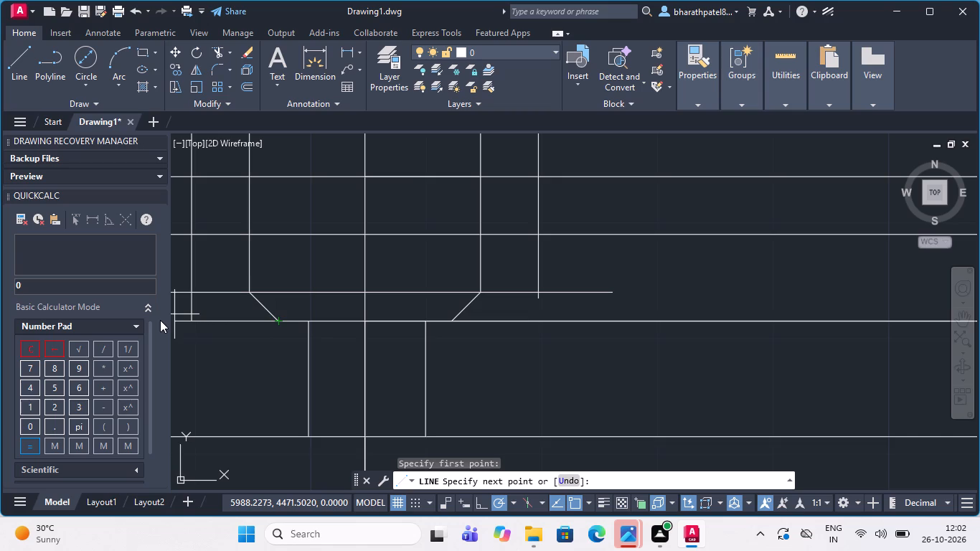
{"action": "left_click", "coordinate": [160, 320]}
{"action": "key", "text": "Escape"}
{"action": "scroll", "coordinate": [452, 321], "scroll_direction": "down", "scroll_amount": 2}
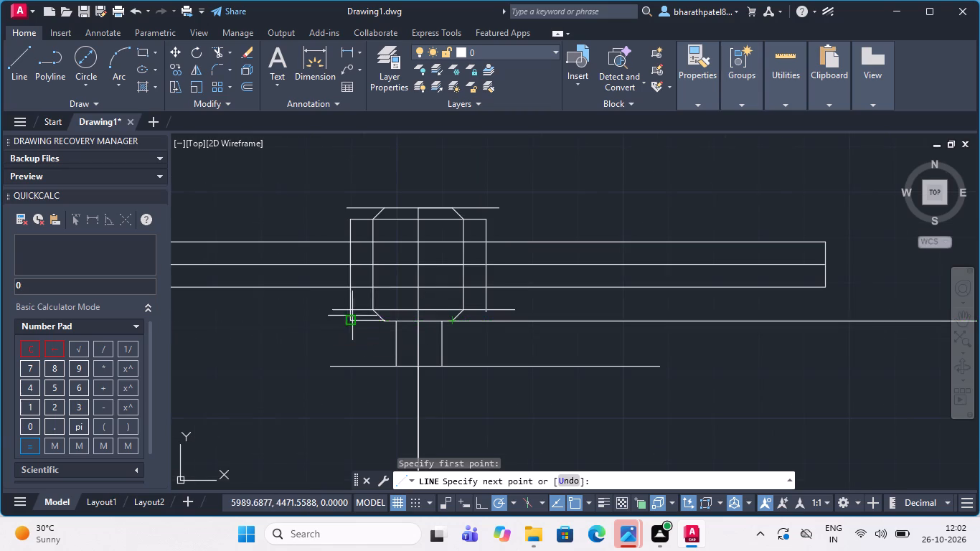
{"action": "scroll", "coordinate": [352, 315], "scroll_direction": "up", "scroll_amount": 3}
{"action": "left_click", "coordinate": [307, 347]}
{"action": "key", "text": "Escape"}
{"action": "scroll", "coordinate": [292, 345], "scroll_direction": "down", "scroll_amount": 3}
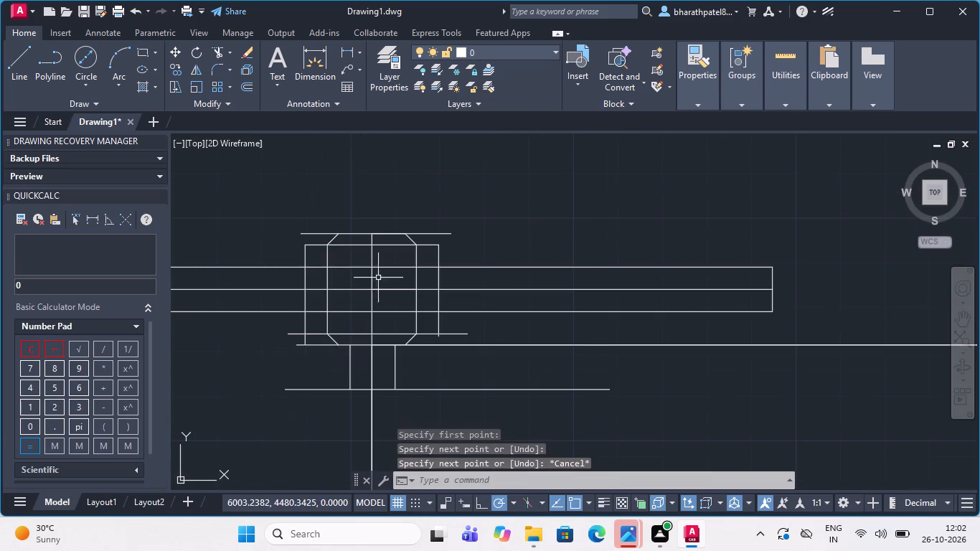
Draw 45° lines upward and inward from the outer side sections' two upper corners, past the top edge, the right one about 8.6 units long.
{"action": "left_click", "coordinate": [7, 54]}
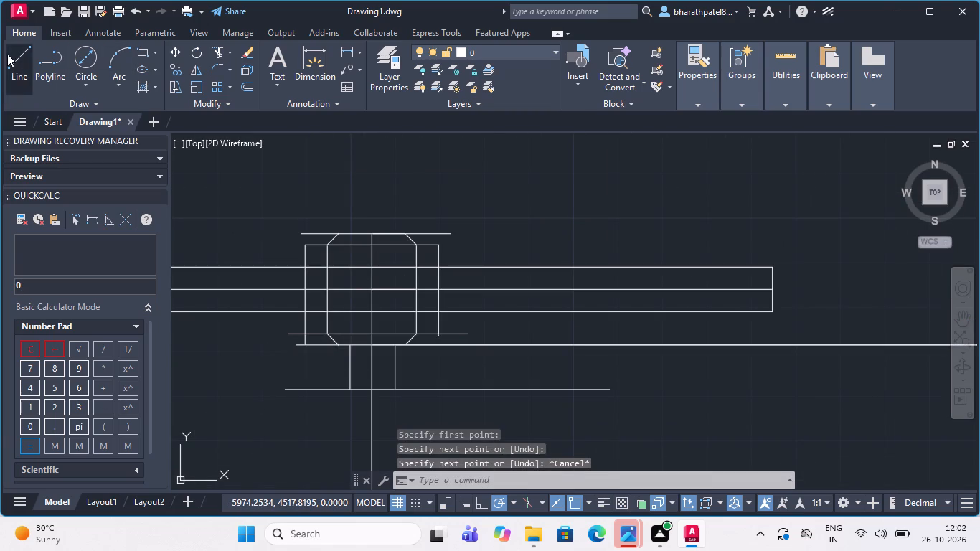
{"action": "left_click", "coordinate": [12, 61]}
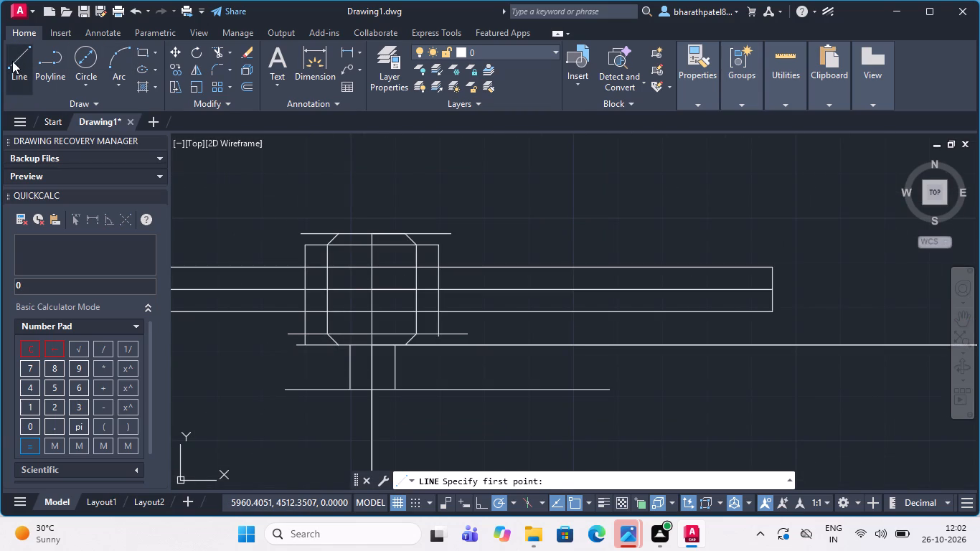
{"action": "scroll", "coordinate": [284, 171], "scroll_direction": "up", "scroll_amount": 2}
{"action": "left_click", "coordinate": [334, 355]}
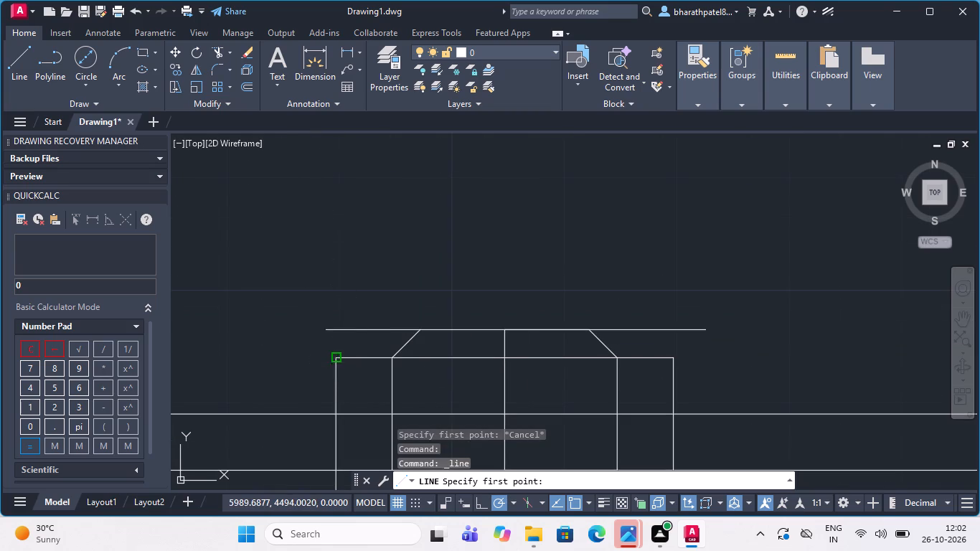
{"action": "left_click", "coordinate": [401, 288]}
{"action": "key", "text": "Escape"}
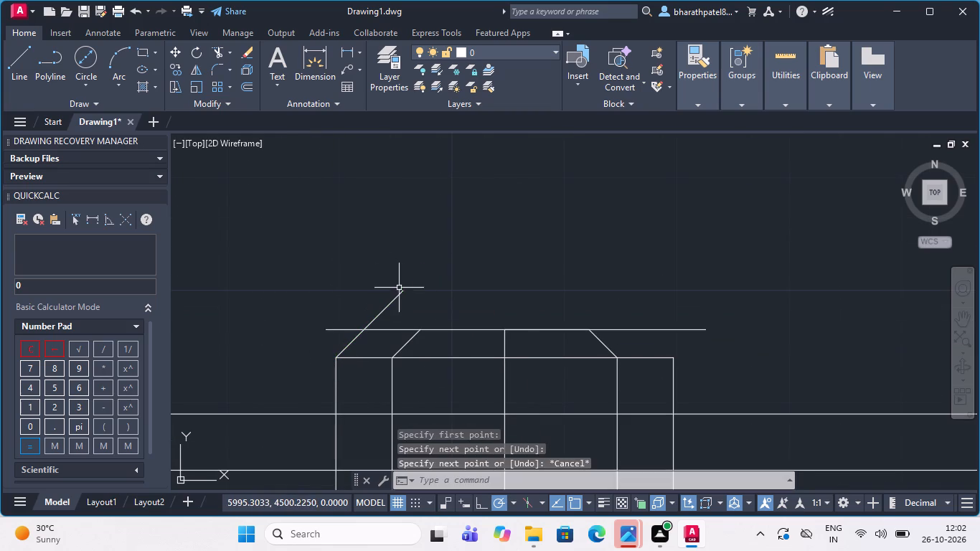
{"action": "left_click", "coordinate": [17, 53]}
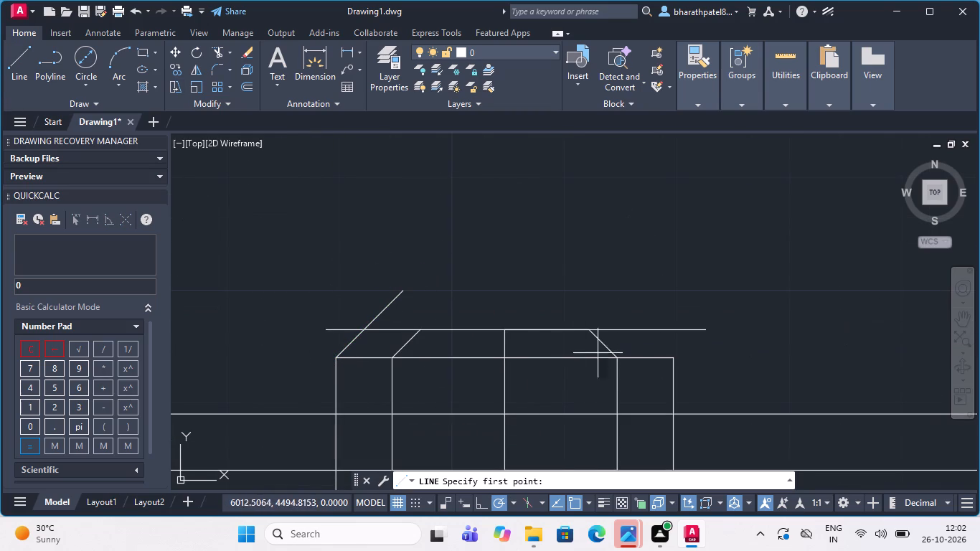
{"action": "left_click", "coordinate": [672, 358]}
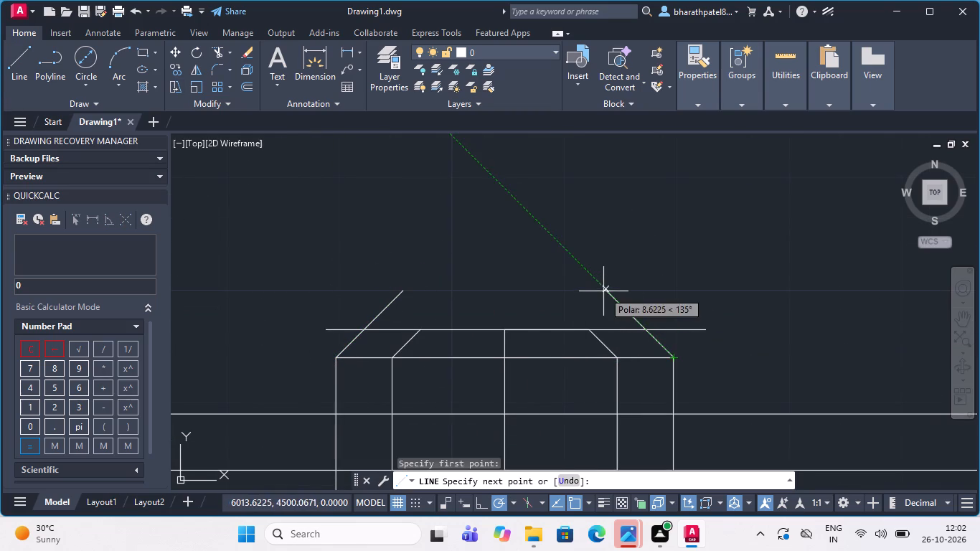
{"action": "left_click", "coordinate": [604, 291]}
{"action": "key", "text": "Escape"}
Draw 45° lines downward and inward from the side sections' two lower outer corners, crossing the body's bottom edge line.
{"action": "scroll", "coordinate": [604, 291], "scroll_direction": "down", "scroll_amount": 3}
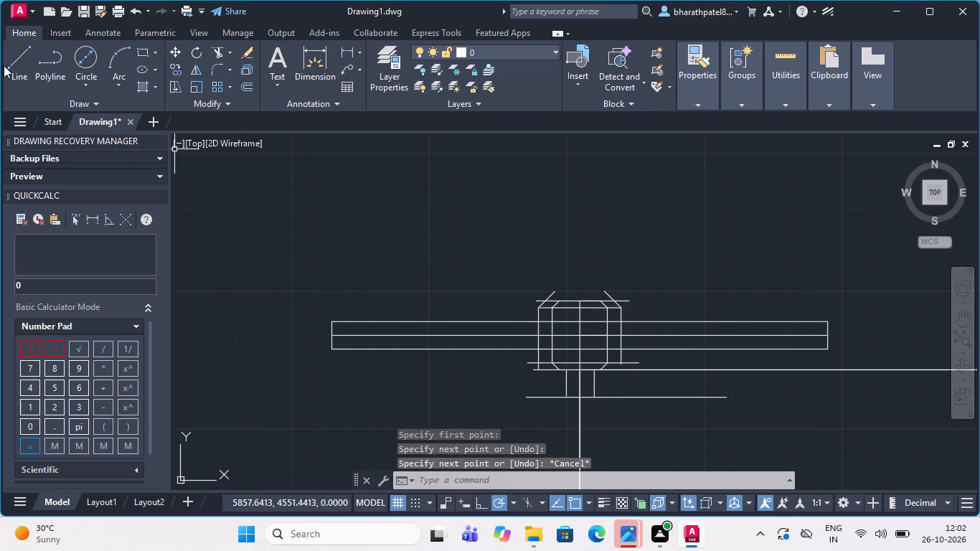
{"action": "left_click", "coordinate": [13, 60]}
{"action": "scroll", "coordinate": [564, 408], "scroll_direction": "up", "scroll_amount": 3}
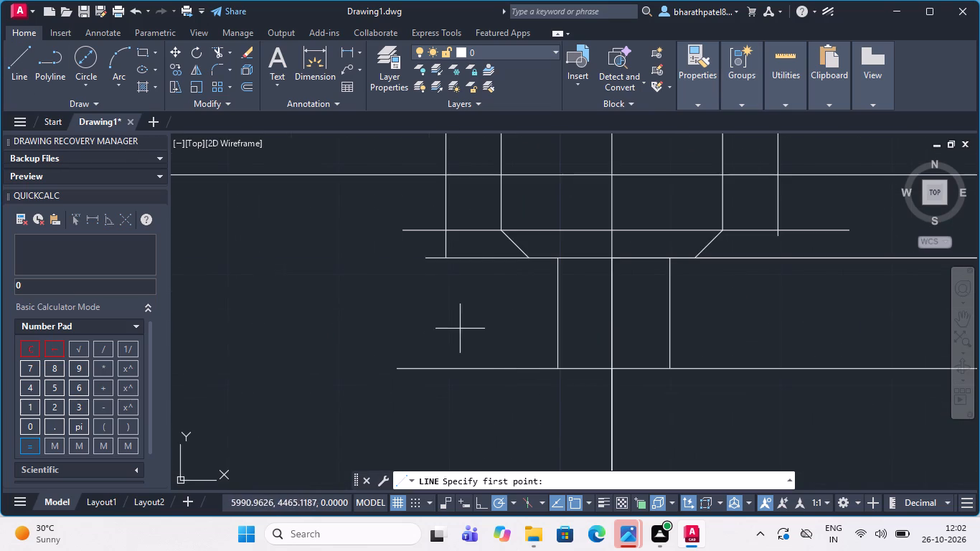
{"action": "left_click", "coordinate": [440, 232]}
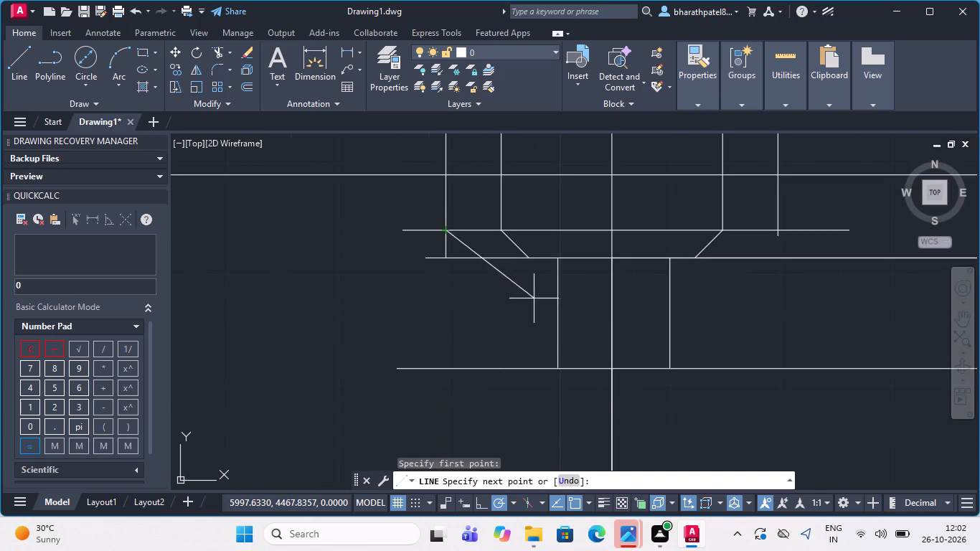
{"action": "left_click", "coordinate": [519, 301]}
{"action": "key", "text": "Escape"}
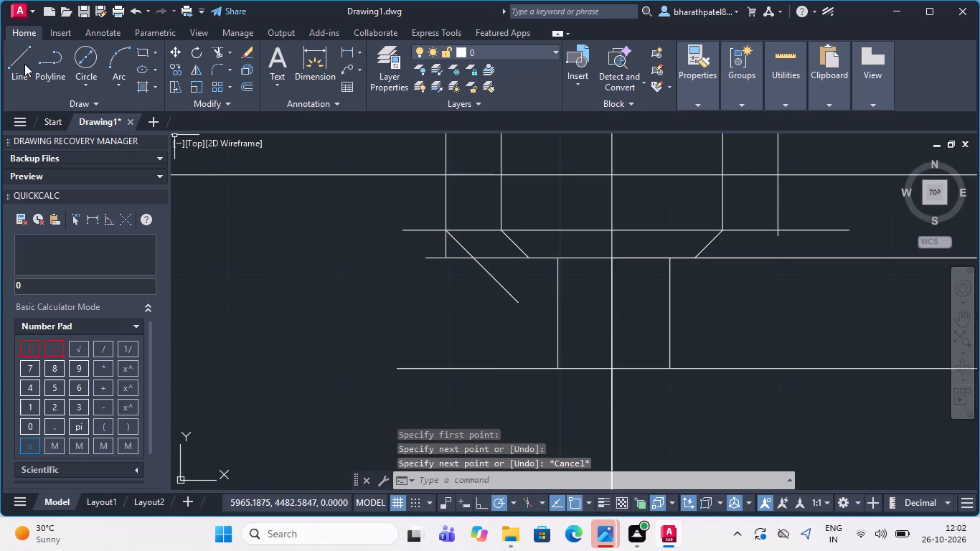
{"action": "left_click", "coordinate": [24, 64]}
{"action": "left_click_drag", "start_coordinate": [775, 230], "coordinate": [766, 245]}
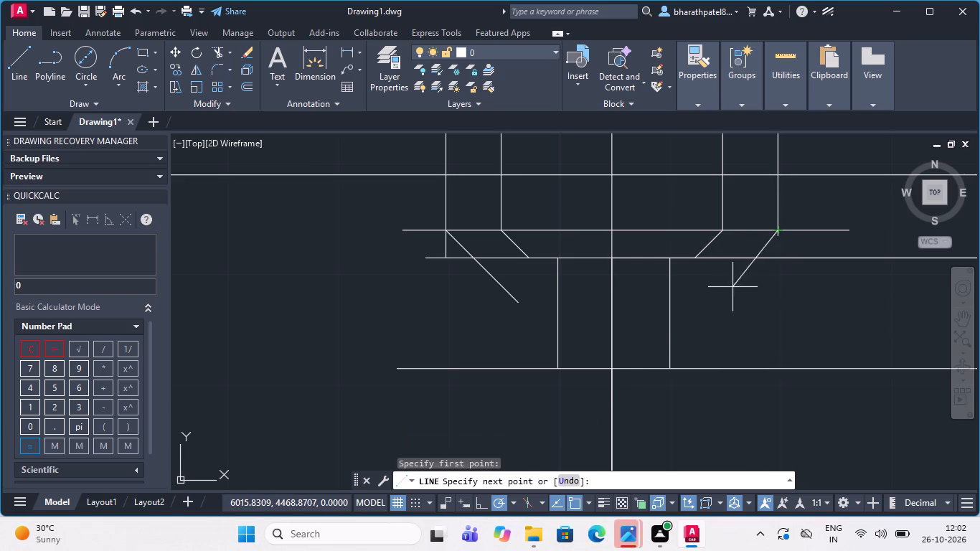
{"action": "left_click", "coordinate": [722, 283]}
{"action": "key", "text": "Escape"}
Trim away the two original upper chamfers of the inner body.
{"action": "scroll", "coordinate": [677, 308], "scroll_direction": "down", "scroll_amount": 3}
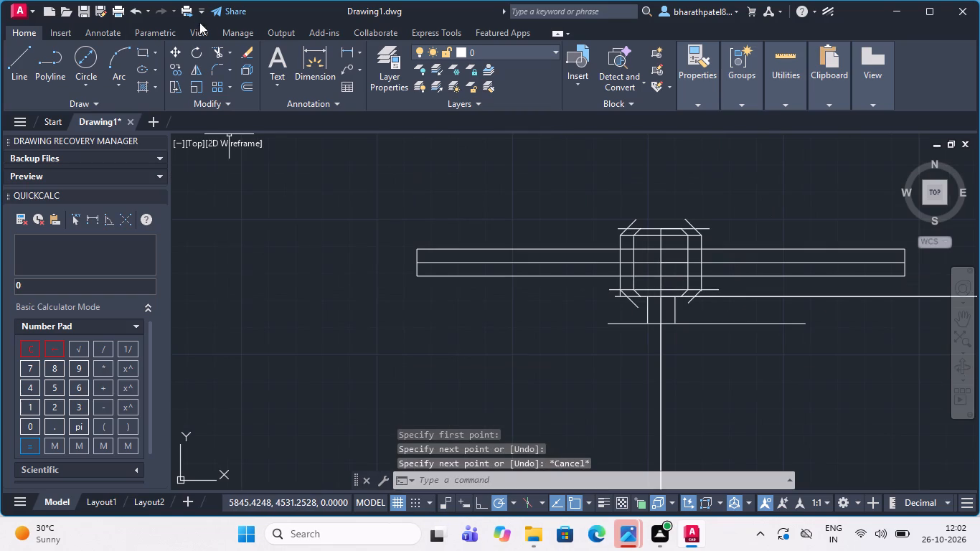
{"action": "left_click", "coordinate": [218, 55]}
{"action": "scroll", "coordinate": [660, 236], "scroll_direction": "up", "scroll_amount": 4}
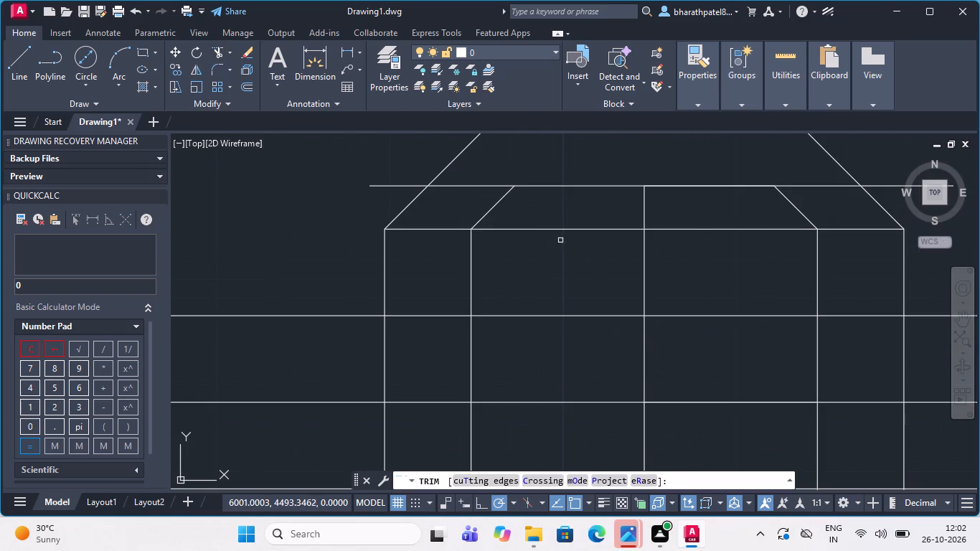
{"action": "left_click", "coordinate": [500, 204]}
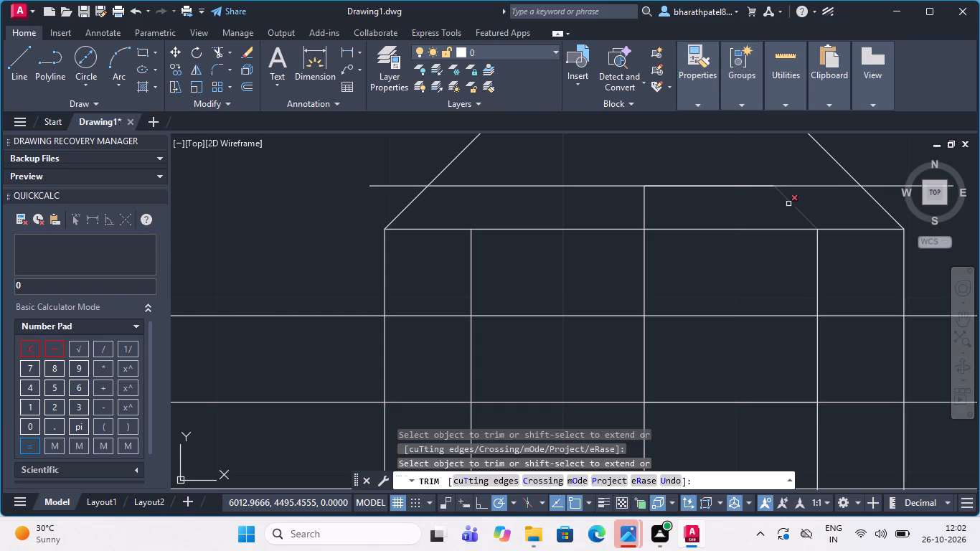
{"action": "left_click", "coordinate": [793, 204]}
Trim the overshooting ends of the new diagonals and the top edge line at both upper outer corners.
{"action": "scroll", "coordinate": [788, 207], "scroll_direction": "down", "scroll_amount": 2}
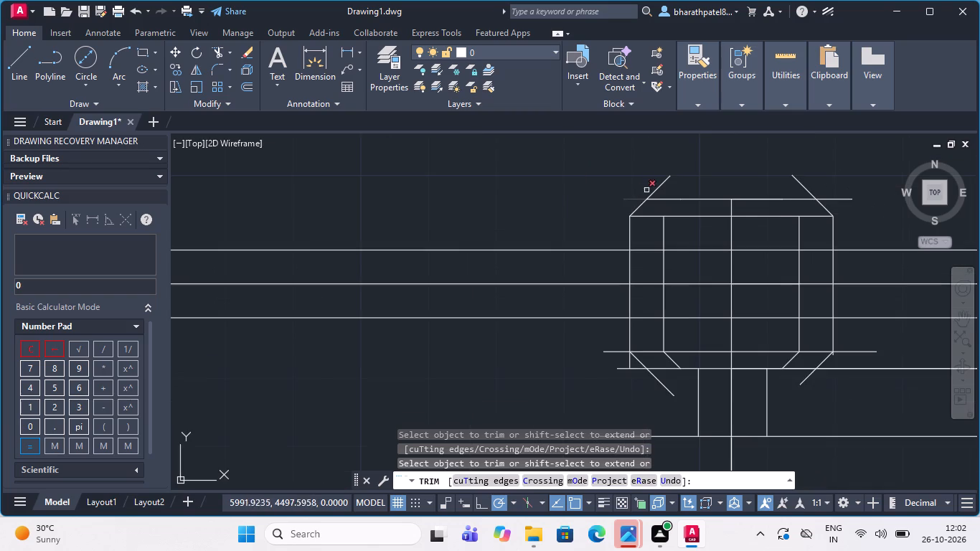
{"action": "scroll", "coordinate": [648, 188], "scroll_direction": "up", "scroll_amount": 3}
{"action": "left_click_drag", "start_coordinate": [565, 260], "coordinate": [711, 178]}
{"action": "scroll", "coordinate": [681, 202], "scroll_direction": "down", "scroll_amount": 3}
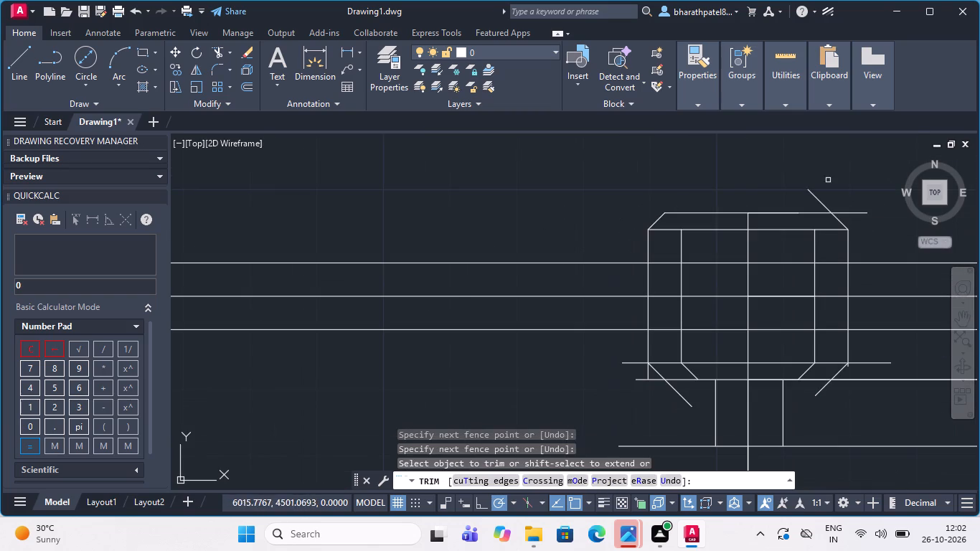
{"action": "scroll", "coordinate": [877, 229], "scroll_direction": "up", "scroll_amount": 3}
{"action": "left_click_drag", "start_coordinate": [638, 153], "coordinate": [781, 169]}
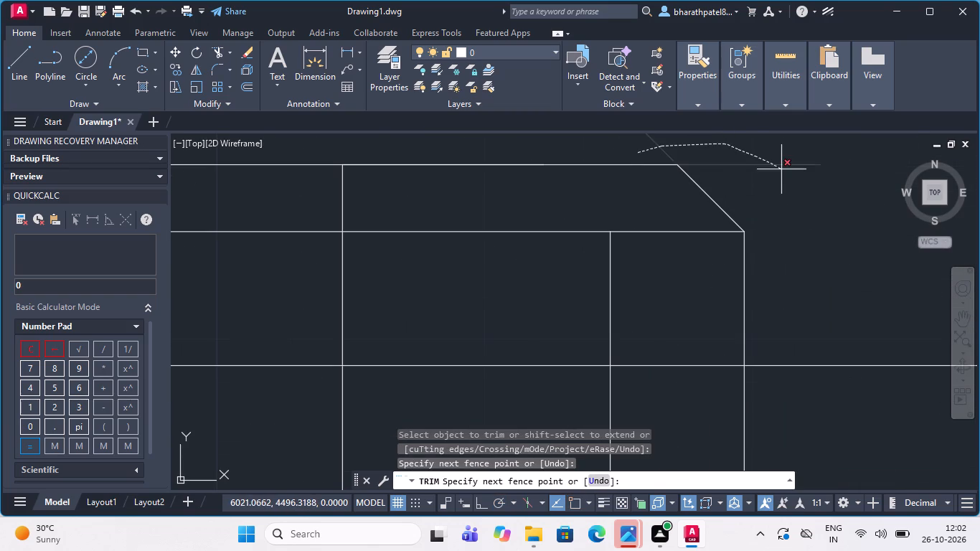
{"action": "scroll", "coordinate": [779, 171], "scroll_direction": "down", "scroll_amount": 3}
Trim away all segments of the inner left vertical and the inner lower left chamfer.
{"action": "left_click", "coordinate": [608, 207]}
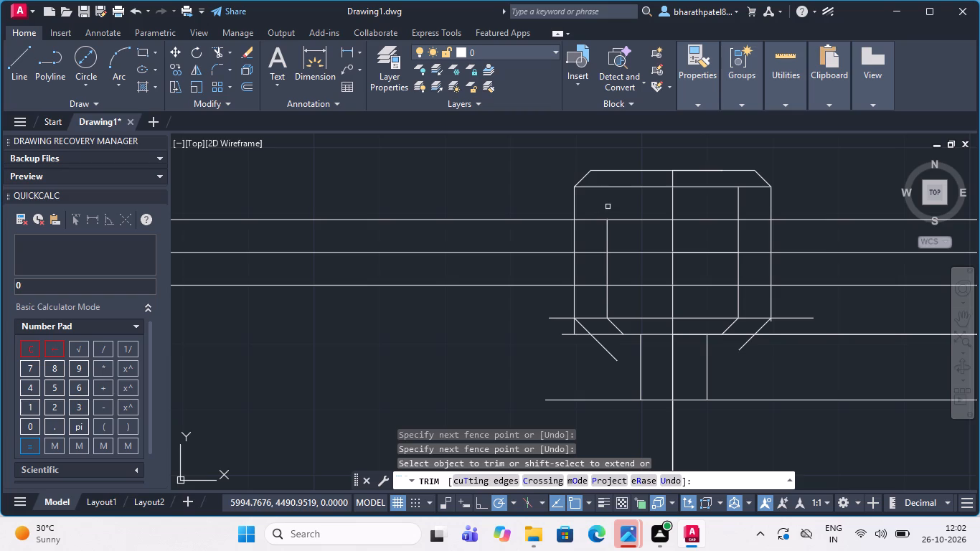
{"action": "left_click", "coordinate": [606, 240]}
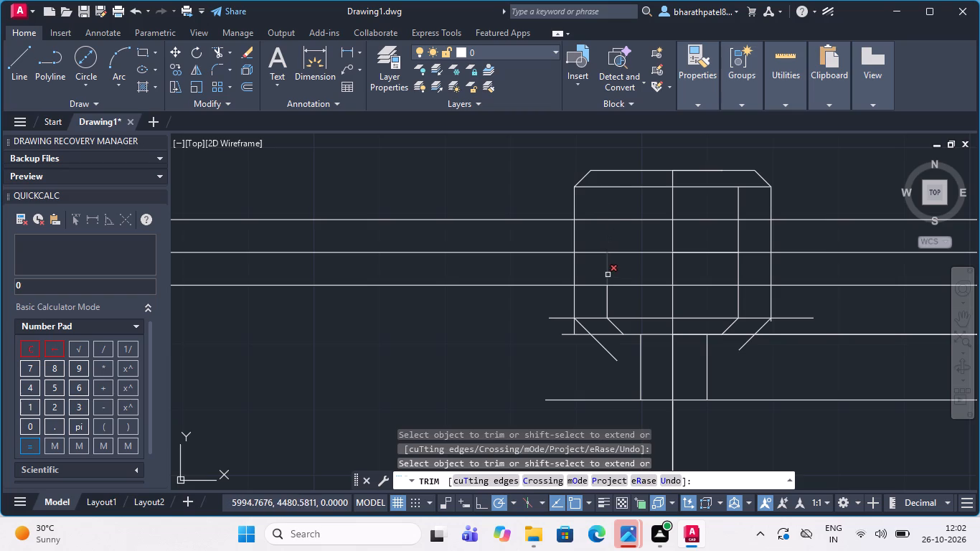
{"action": "left_click", "coordinate": [607, 272]}
{"action": "left_click", "coordinate": [607, 298]}
{"action": "left_click", "coordinate": [613, 329]}
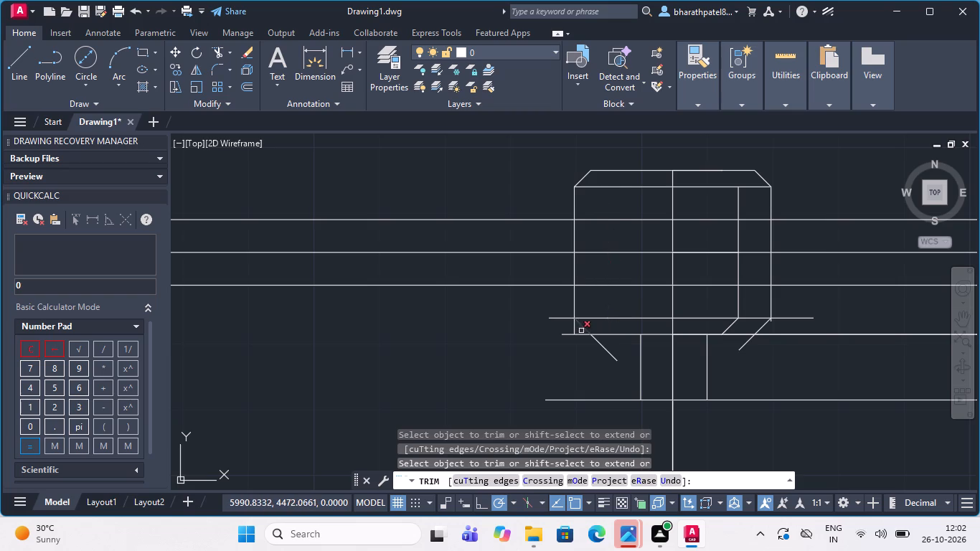
Trim the horizontal ends, the vertical stub and the diagonal overshoot around the lower left outer corner.
{"action": "scroll", "coordinate": [580, 331], "scroll_direction": "up", "scroll_amount": 3}
{"action": "left_click_drag", "start_coordinate": [517, 267], "coordinate": [570, 339]}
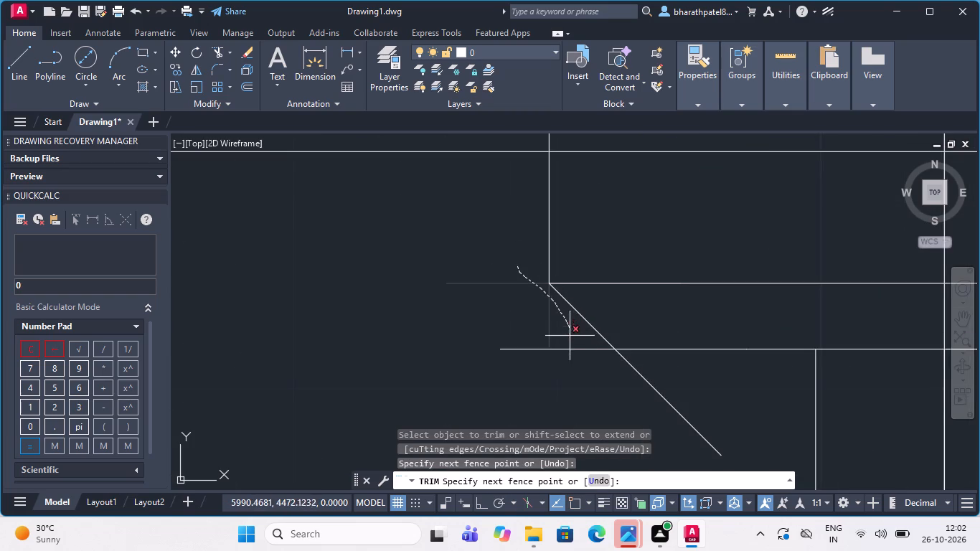
{"action": "left_click_drag", "start_coordinate": [570, 339], "coordinate": [580, 357]}
{"action": "left_click_drag", "start_coordinate": [655, 364], "coordinate": [516, 411]}
{"action": "scroll", "coordinate": [541, 391], "scroll_direction": "down", "scroll_amount": 4}
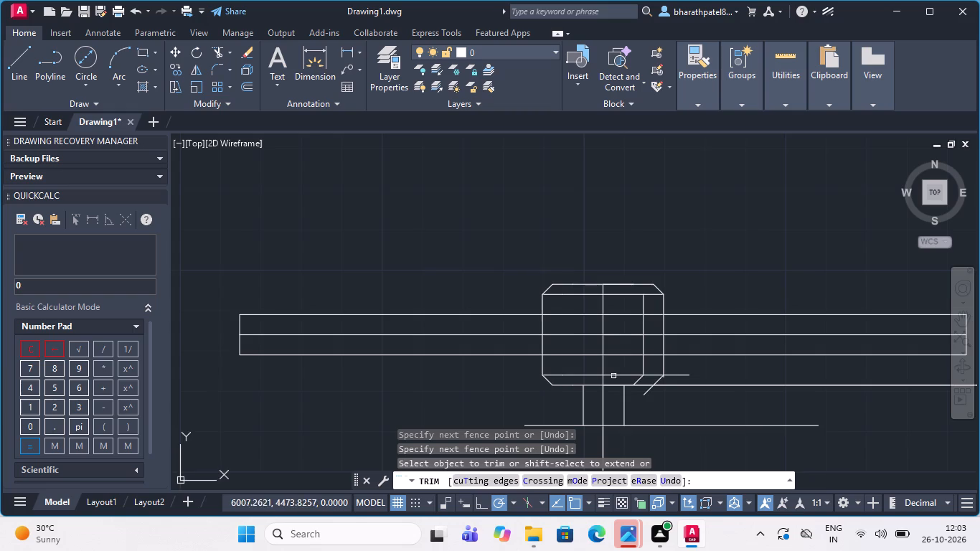
Trim the horizontal extension beyond the lower right outer corner and the diagonal's overshoot below the bottom edge.
{"action": "scroll", "coordinate": [666, 392], "scroll_direction": "up", "scroll_amount": 4}
{"action": "left_click_drag", "start_coordinate": [681, 256], "coordinate": [653, 309]}
{"action": "scroll", "coordinate": [638, 326], "scroll_direction": "down", "scroll_amount": 2}
{"action": "left_click", "coordinate": [598, 352]}
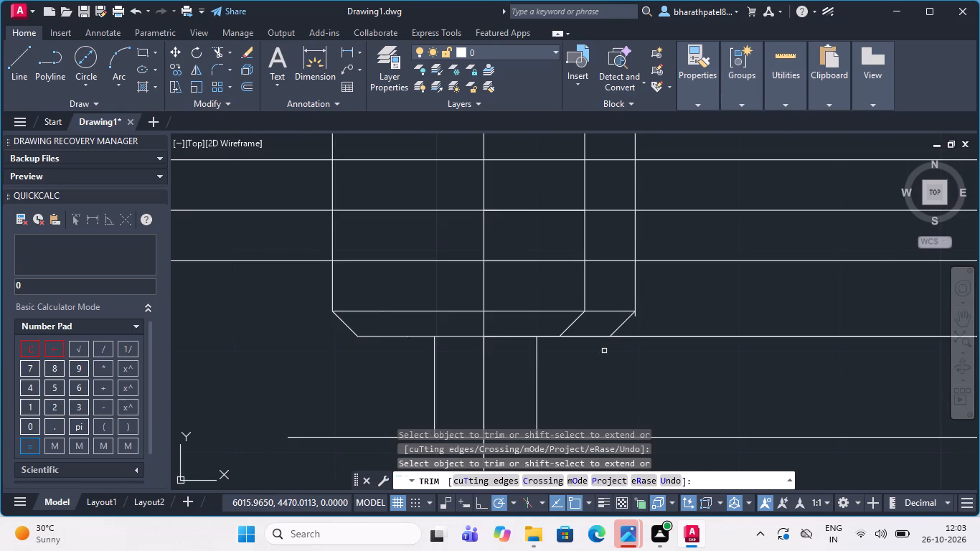
Trim away the inner lower right chamfer and all segments of the inner right vertical.
{"action": "scroll", "coordinate": [633, 352], "scroll_direction": "down", "scroll_amount": 2}
{"action": "left_click", "coordinate": [610, 339]}
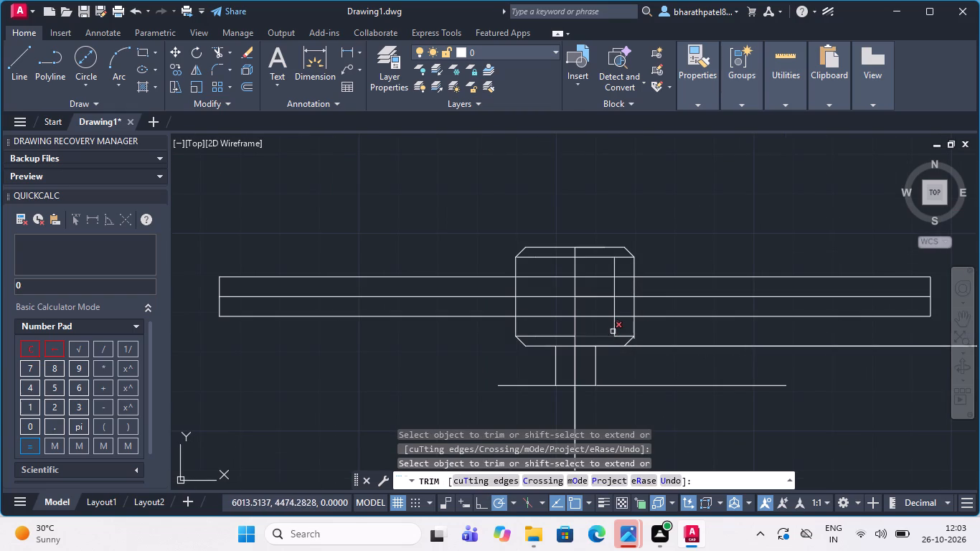
{"action": "left_click", "coordinate": [614, 329]}
{"action": "left_click", "coordinate": [616, 307]}
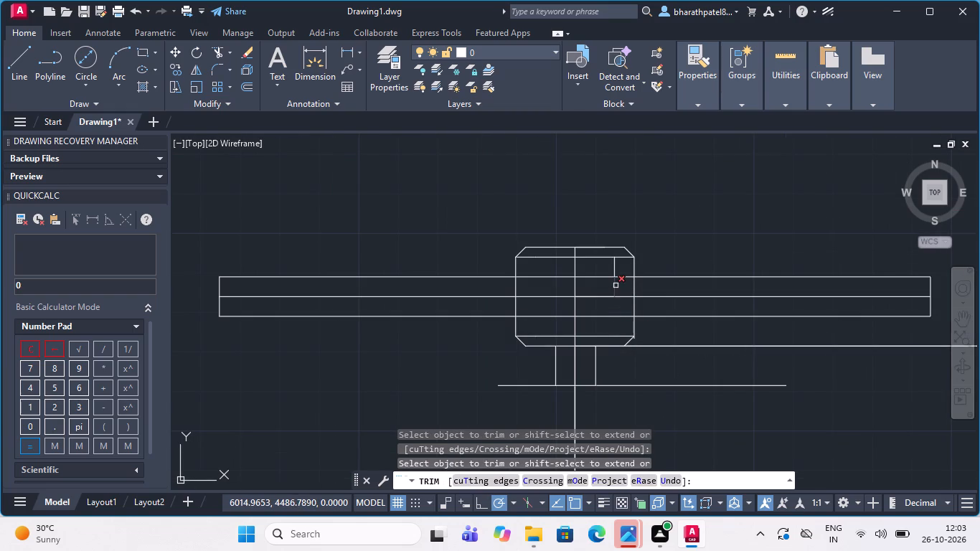
{"action": "left_click", "coordinate": [616, 286]}
{"action": "left_click", "coordinate": [615, 272]}
Trim the short stub of the outer right vertical below the start of the lower right chamfer.
{"action": "scroll", "coordinate": [628, 342], "scroll_direction": "up", "scroll_amount": 4}
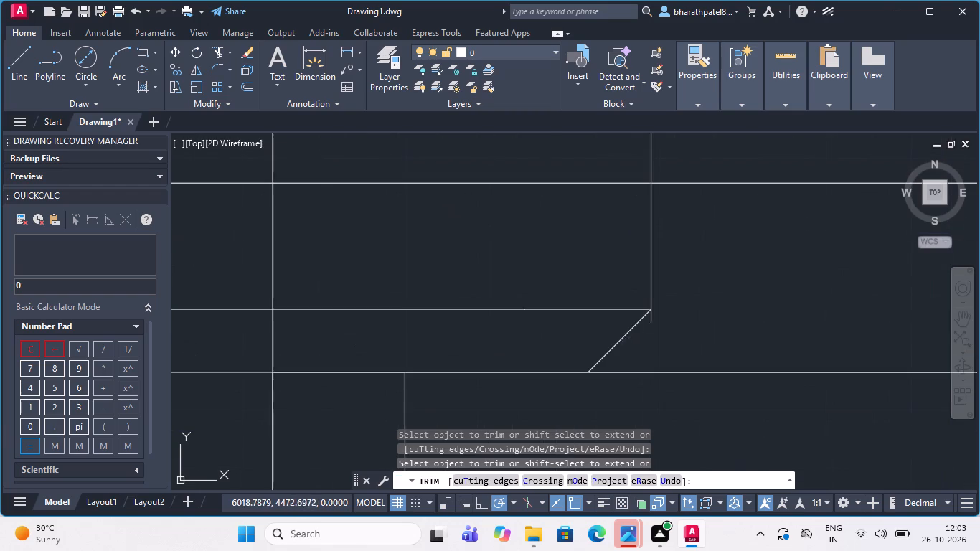
{"action": "left_click", "coordinate": [653, 319]}
Draw a vertical line about 12.8 units down from the body's bottom edge, between the lower left chamfer and the neck.
{"action": "scroll", "coordinate": [653, 319], "scroll_direction": "down", "scroll_amount": 6}
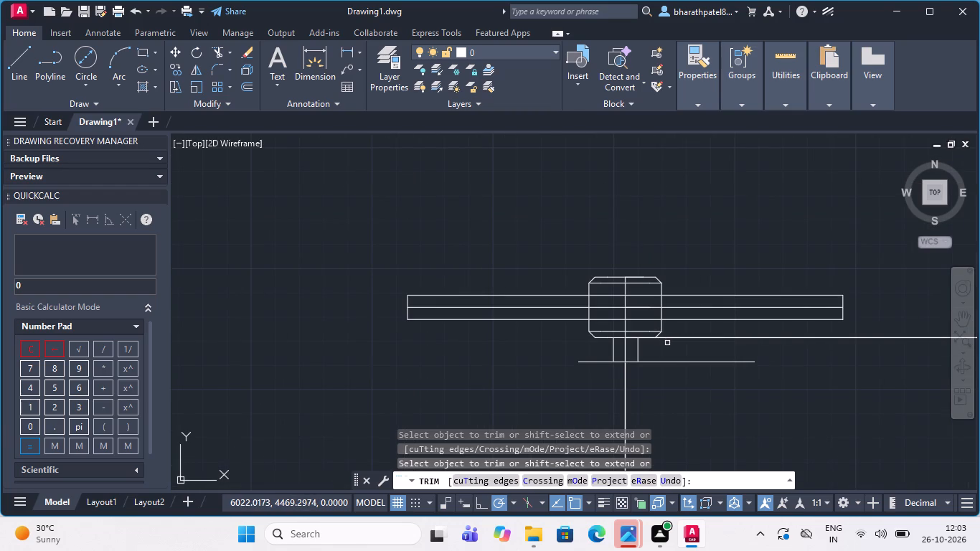
{"action": "scroll", "coordinate": [580, 319], "scroll_direction": "down", "scroll_amount": 2}
{"action": "scroll", "coordinate": [639, 364], "scroll_direction": "up", "scroll_amount": 3}
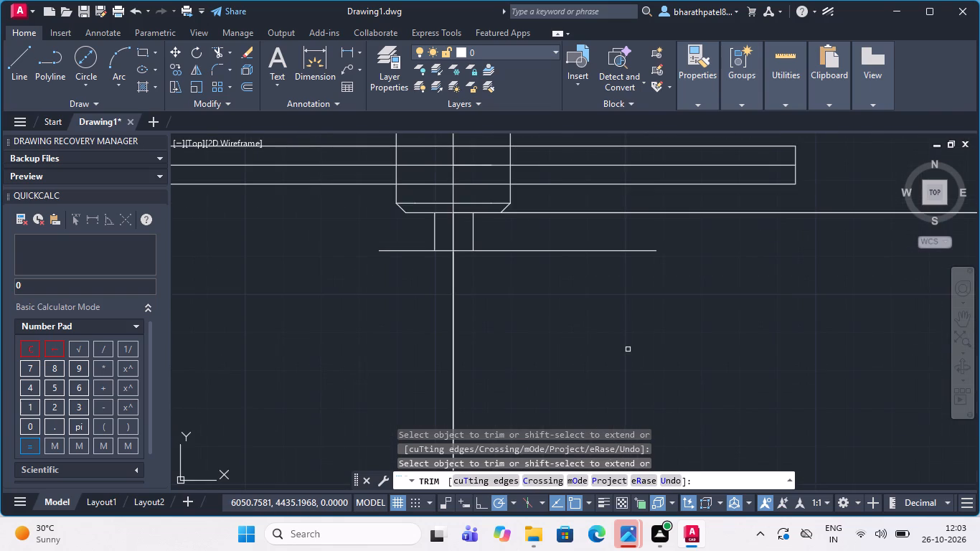
{"action": "scroll", "coordinate": [537, 348], "scroll_direction": "down", "scroll_amount": 2}
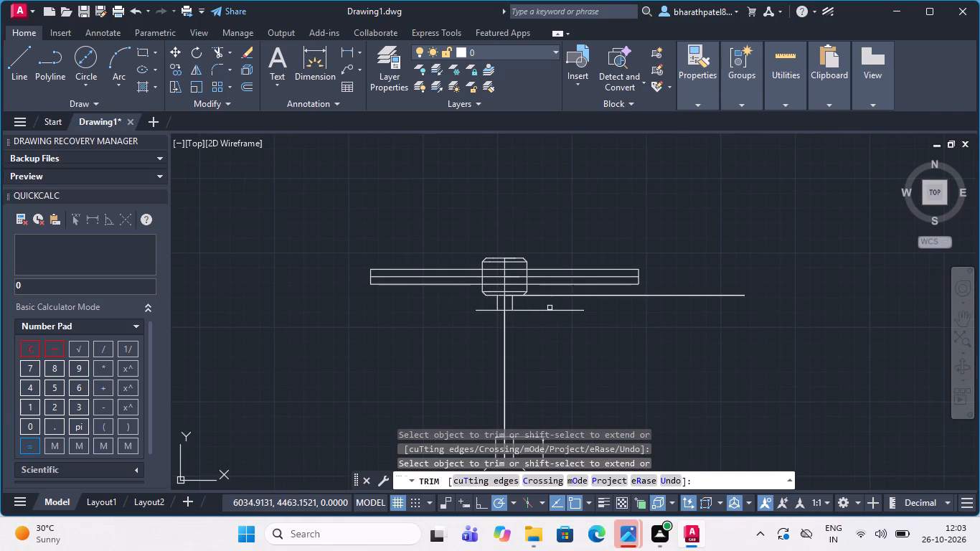
{"action": "scroll", "coordinate": [553, 306], "scroll_direction": "up", "scroll_amount": 2}
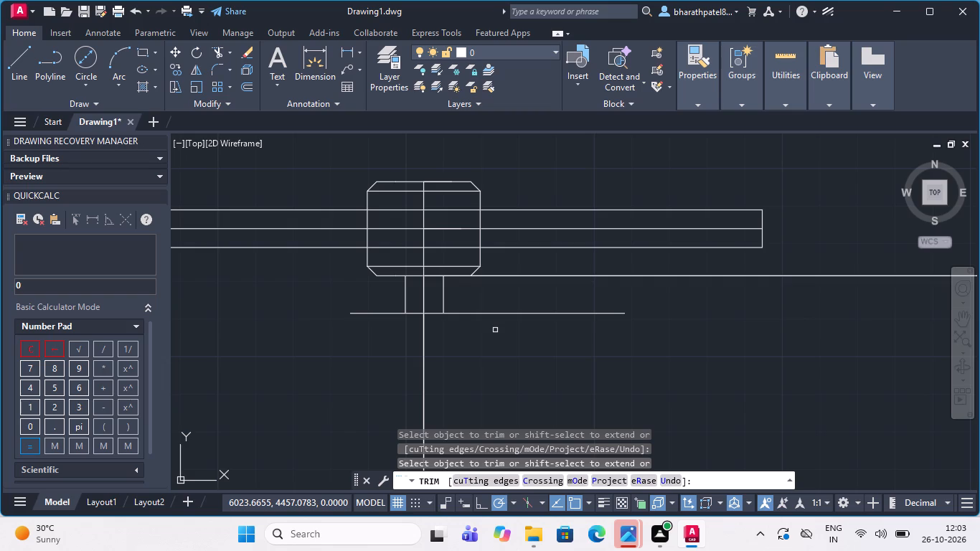
{"action": "left_click", "coordinate": [13, 65]}
{"action": "scroll", "coordinate": [376, 281], "scroll_direction": "up", "scroll_amount": 4}
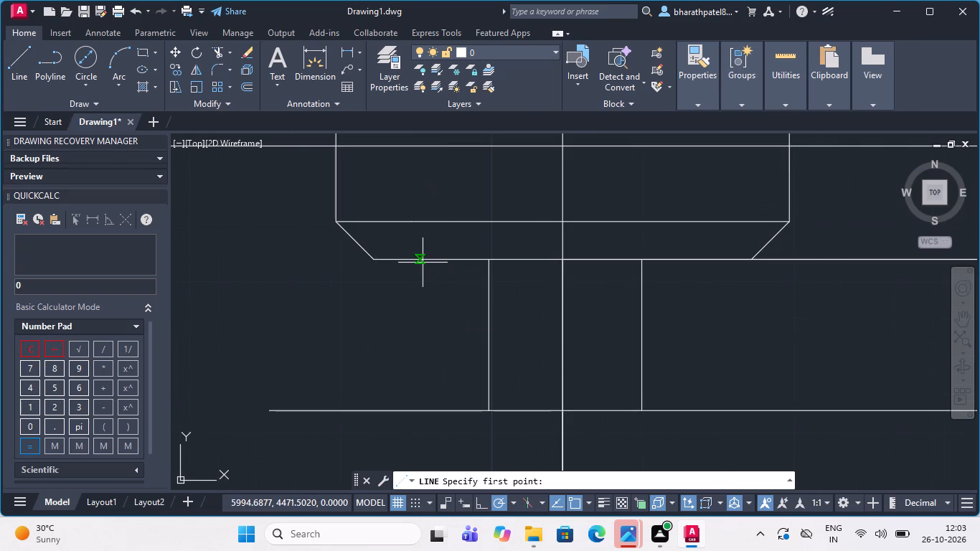
{"action": "left_click", "coordinate": [426, 263]}
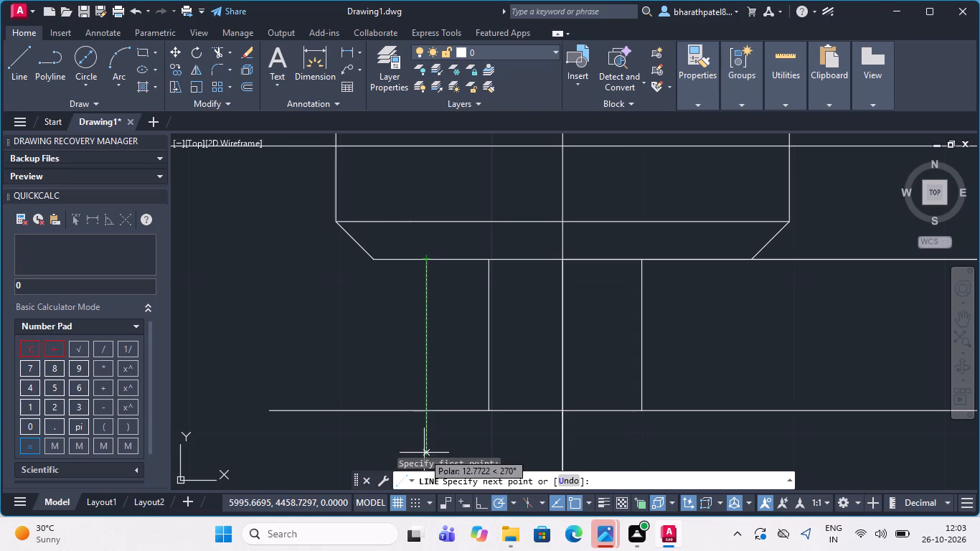
{"action": "left_click", "coordinate": [424, 453]}
{"action": "key", "text": "Escape"}
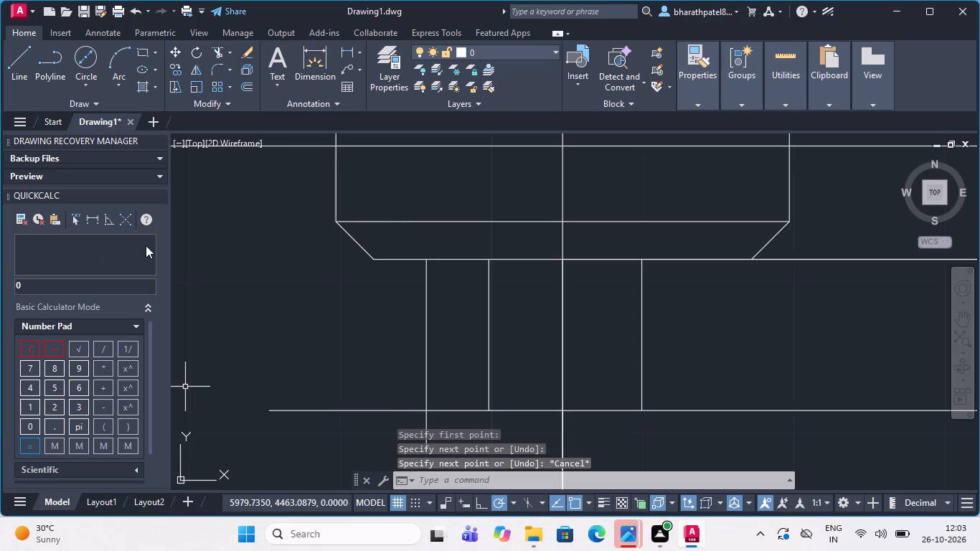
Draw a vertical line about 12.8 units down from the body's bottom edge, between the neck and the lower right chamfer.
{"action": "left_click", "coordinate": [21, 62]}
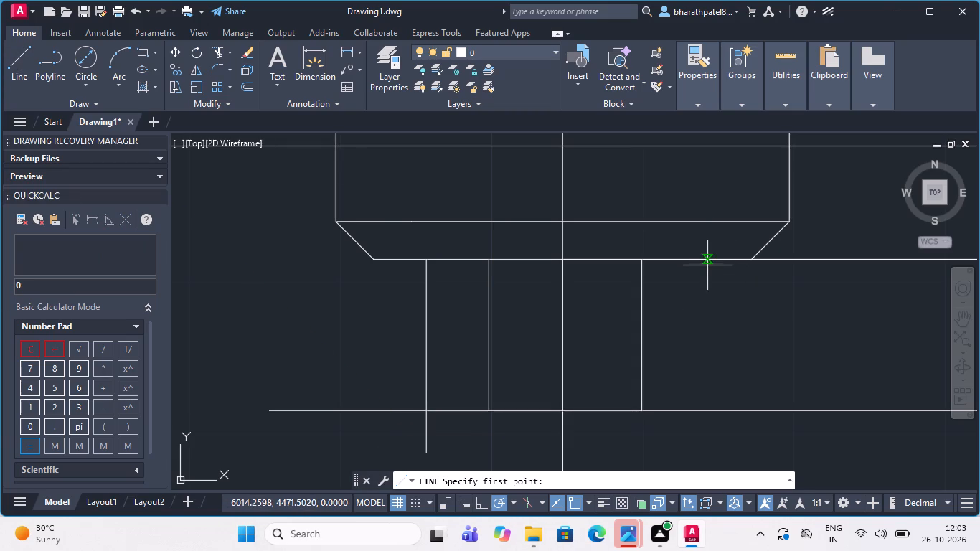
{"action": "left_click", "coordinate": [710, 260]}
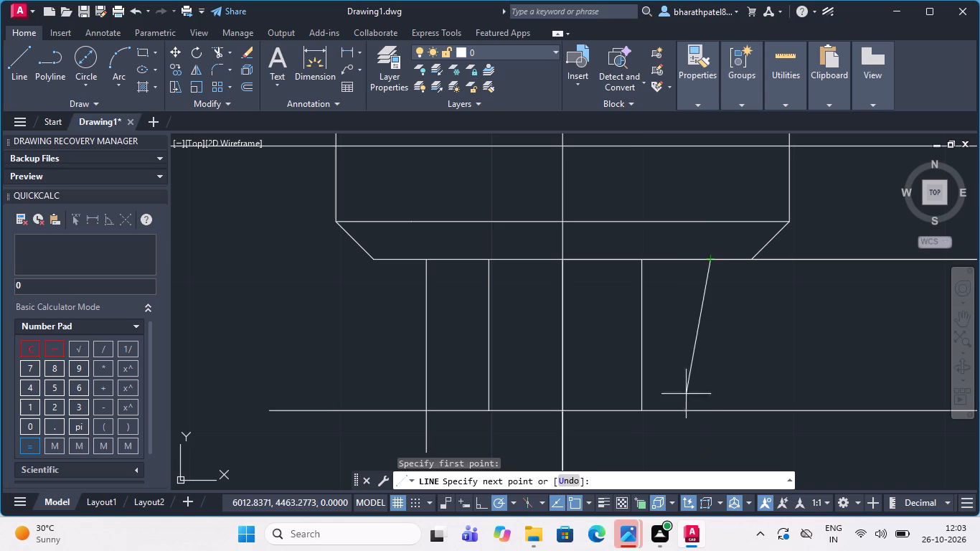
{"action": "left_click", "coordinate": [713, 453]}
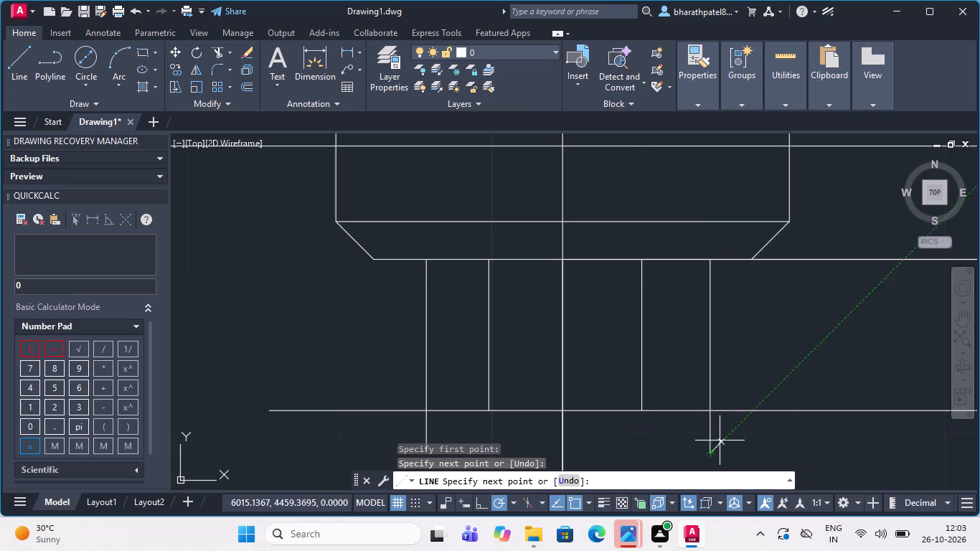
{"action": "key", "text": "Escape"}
Trim away the two inner verticals of the neck, keeping the outer pair and the centre line.
{"action": "scroll", "coordinate": [547, 378], "scroll_direction": "down", "scroll_amount": 4}
{"action": "scroll", "coordinate": [607, 414], "scroll_direction": "up", "scroll_amount": 3}
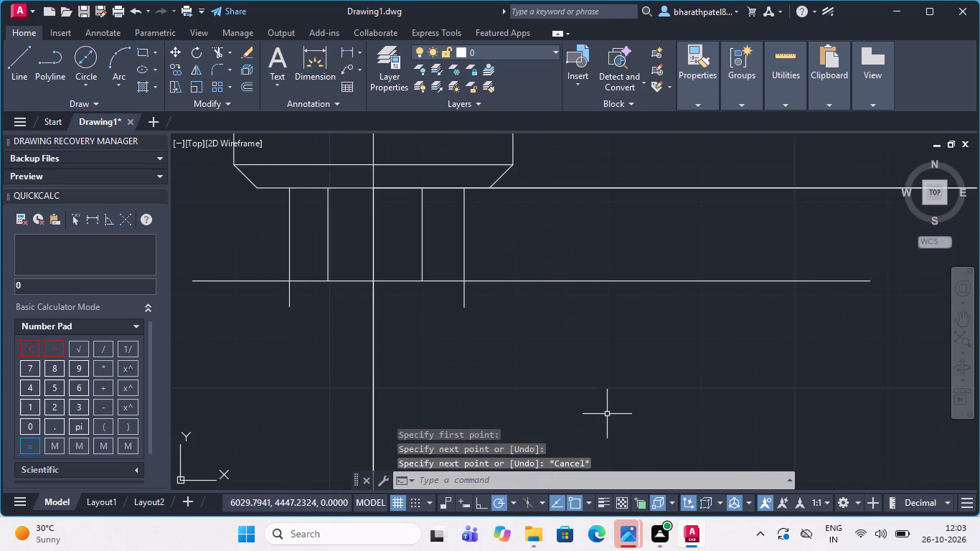
{"action": "left_click", "coordinate": [218, 52]}
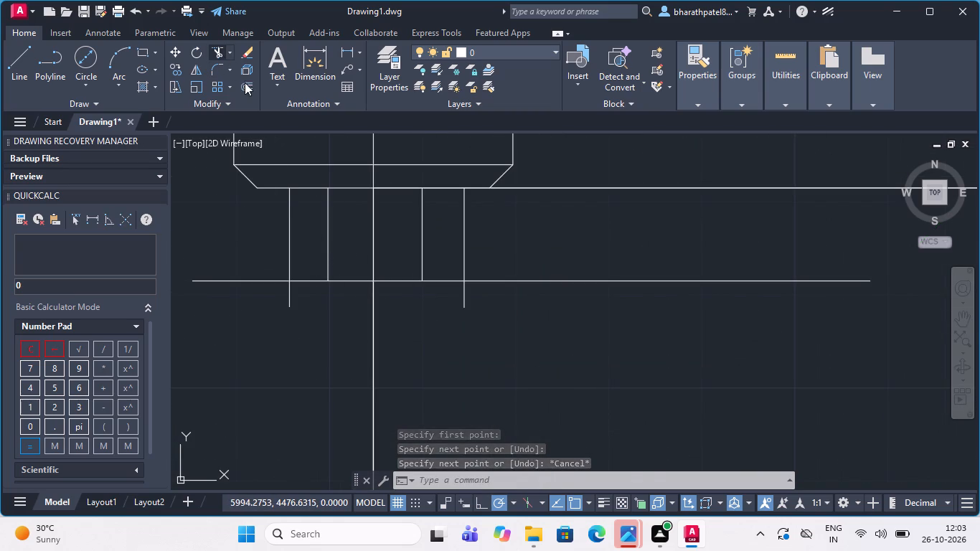
{"action": "left_click_drag", "start_coordinate": [319, 251], "coordinate": [330, 250]}
{"action": "left_click", "coordinate": [335, 247]}
{"action": "left_click_drag", "start_coordinate": [405, 242], "coordinate": [424, 242]}
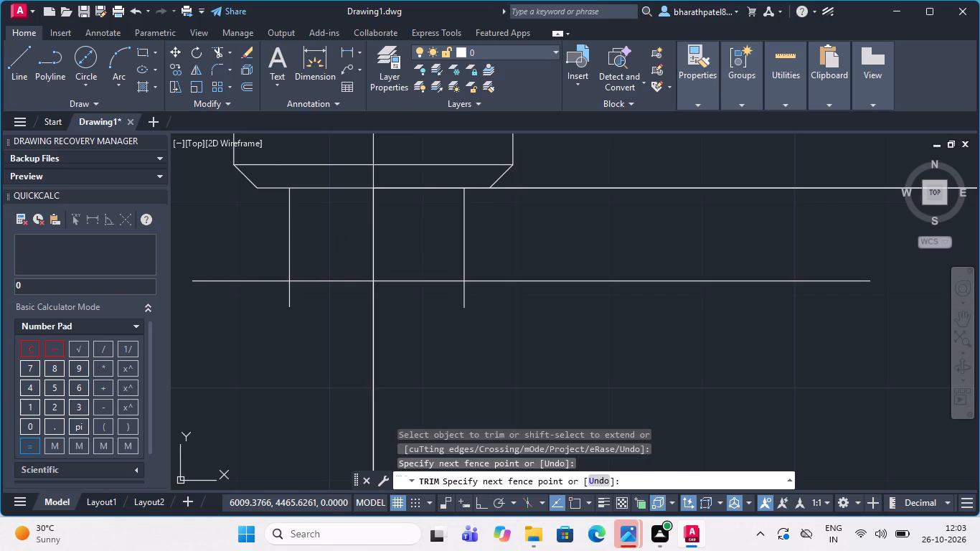
{"action": "left_click", "coordinate": [431, 242]}
{"action": "scroll", "coordinate": [431, 242], "scroll_direction": "down", "scroll_amount": 2}
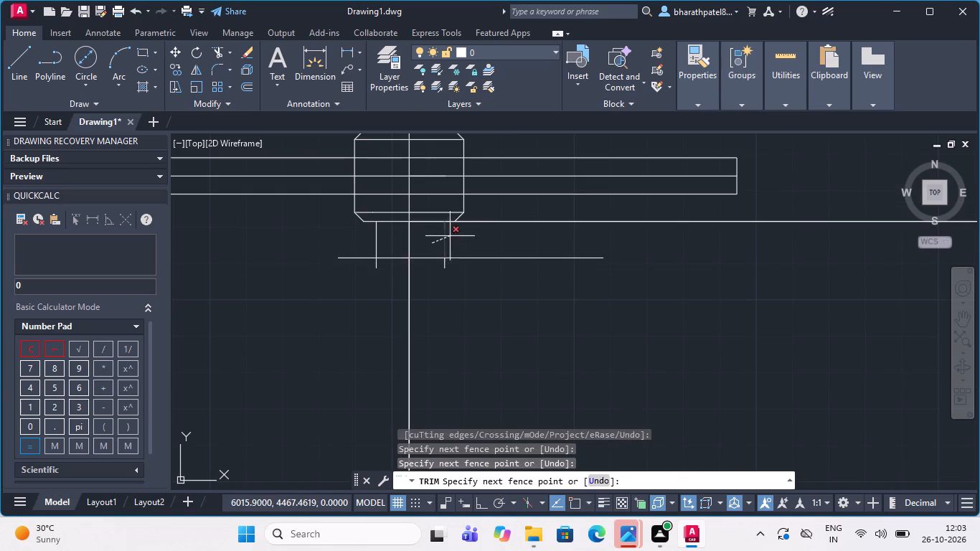
{"action": "left_click", "coordinate": [437, 243]}
Trim the outer neck verticals' stubs below the neck's bottom line and that line's extension beyond the left vertical.
{"action": "scroll", "coordinate": [440, 268], "scroll_direction": "up", "scroll_amount": 3}
{"action": "left_click", "coordinate": [424, 249]}
{"action": "left_click", "coordinate": [468, 245]}
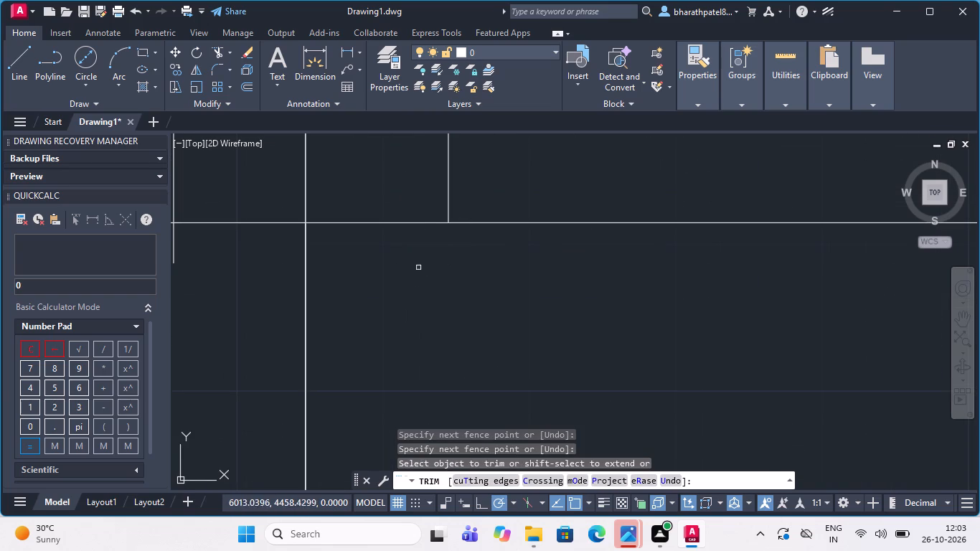
{"action": "scroll", "coordinate": [299, 264], "scroll_direction": "down", "scroll_amount": 2}
{"action": "scroll", "coordinate": [232, 250], "scroll_direction": "up", "scroll_amount": 3}
{"action": "left_click_drag", "start_coordinate": [237, 218], "coordinate": [244, 224]}
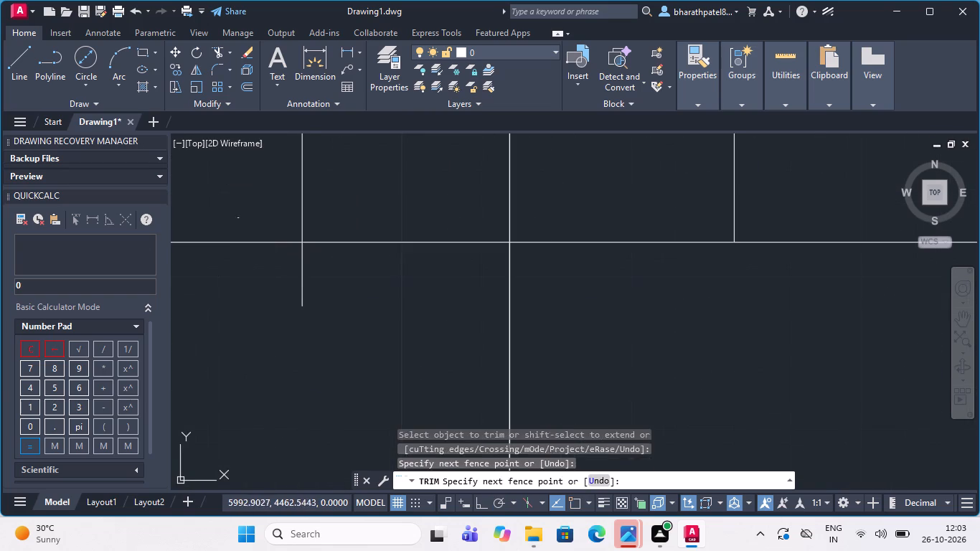
{"action": "left_click", "coordinate": [332, 291]}
Trim the neck's bottom line where it extends beyond the right neck vertical.
{"action": "scroll", "coordinate": [323, 298], "scroll_direction": "down", "scroll_amount": 4}
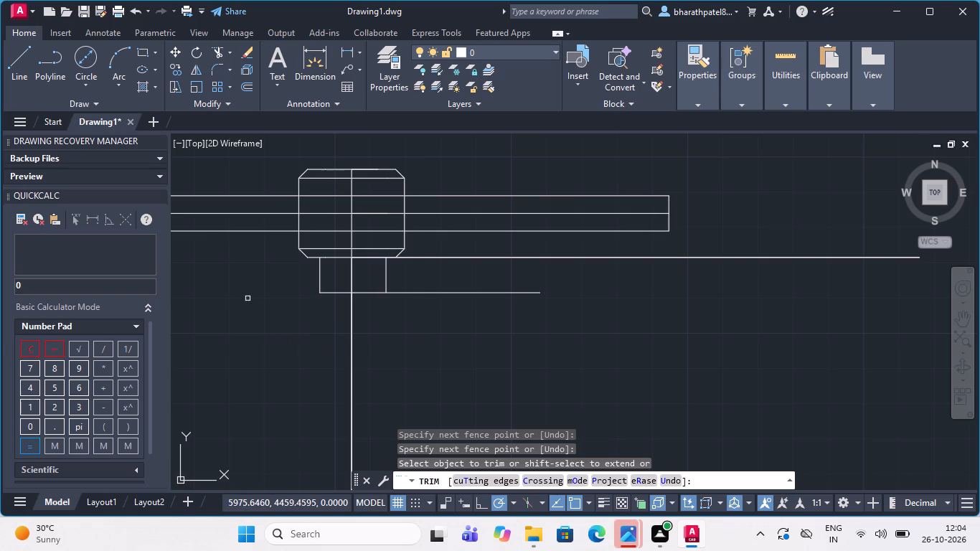
{"action": "scroll", "coordinate": [248, 296], "scroll_direction": "up", "scroll_amount": 2}
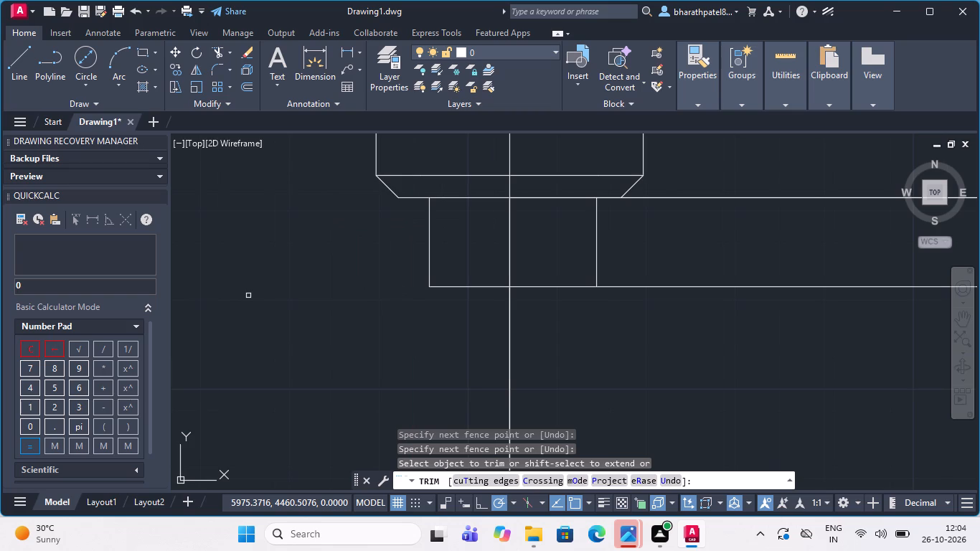
{"action": "scroll", "coordinate": [219, 319], "scroll_direction": "down", "scroll_amount": 3}
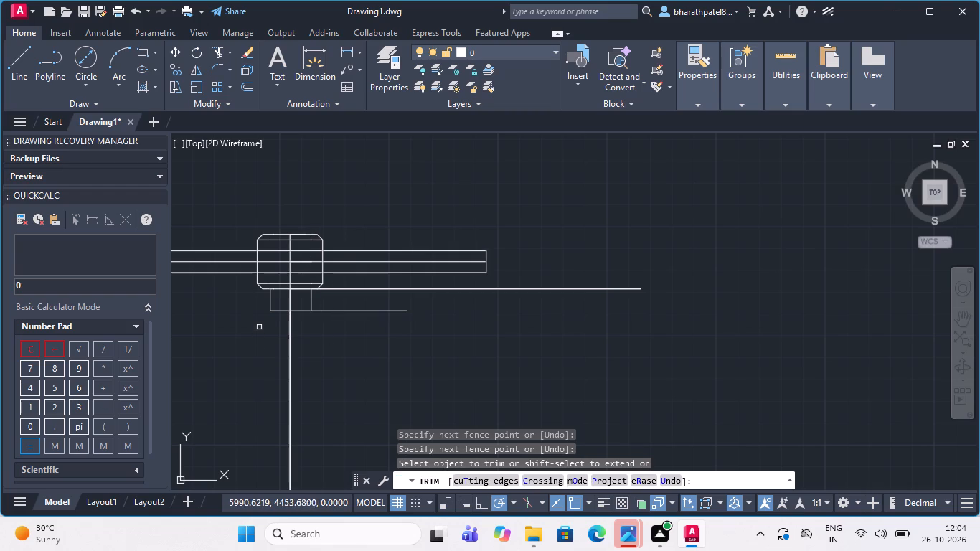
{"action": "scroll", "coordinate": [256, 316], "scroll_direction": "up", "scroll_amount": 3}
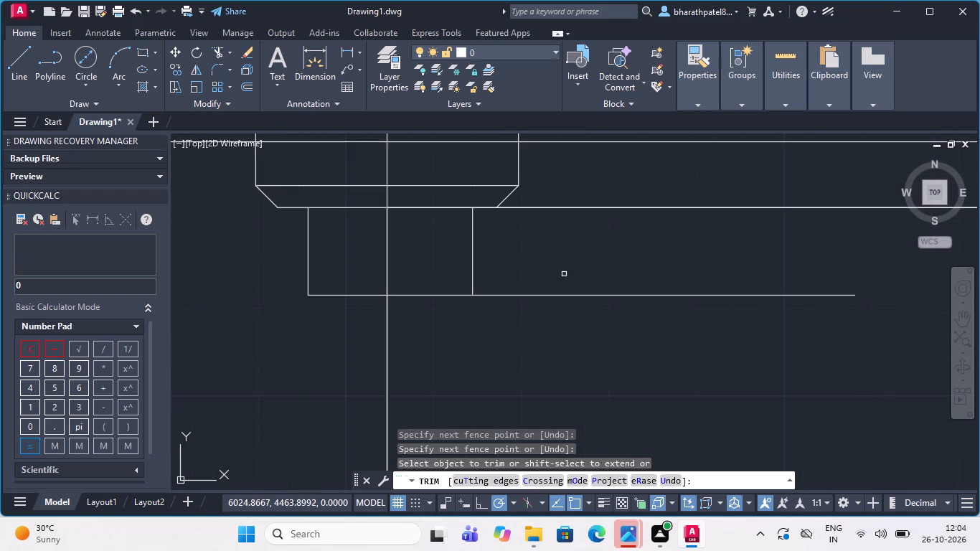
{"action": "left_click_drag", "start_coordinate": [563, 275], "coordinate": [573, 365]}
Draw a line along the neck's bottom edge from the centre line 10 units right, then 20 units back left.
{"action": "scroll", "coordinate": [446, 334], "scroll_direction": "down", "scroll_amount": 1}
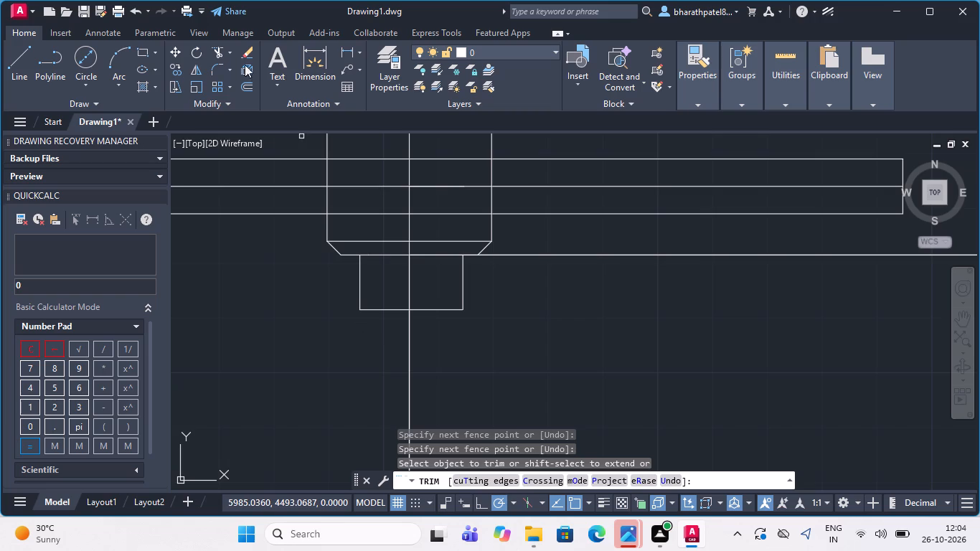
{"action": "left_click", "coordinate": [17, 61]}
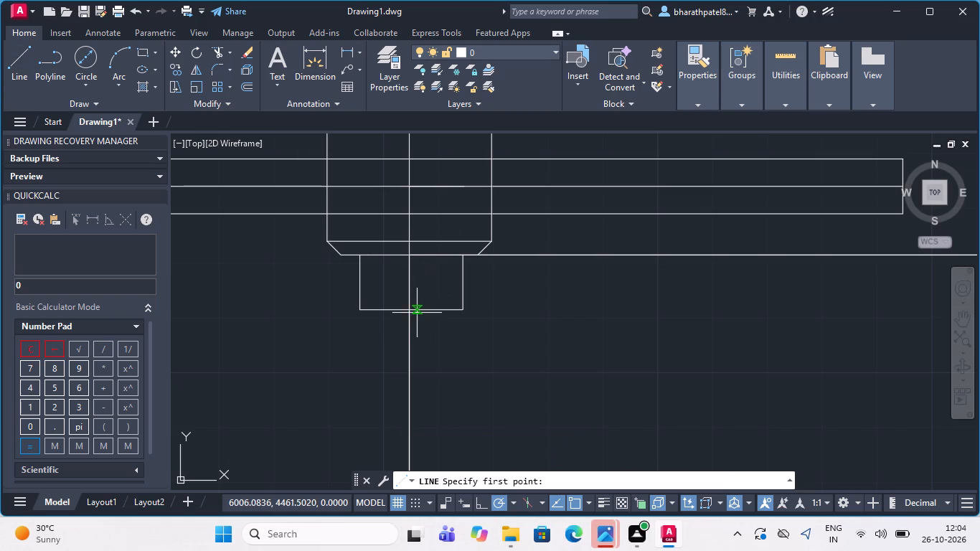
{"action": "left_click_drag", "start_coordinate": [407, 311], "coordinate": [415, 310]}
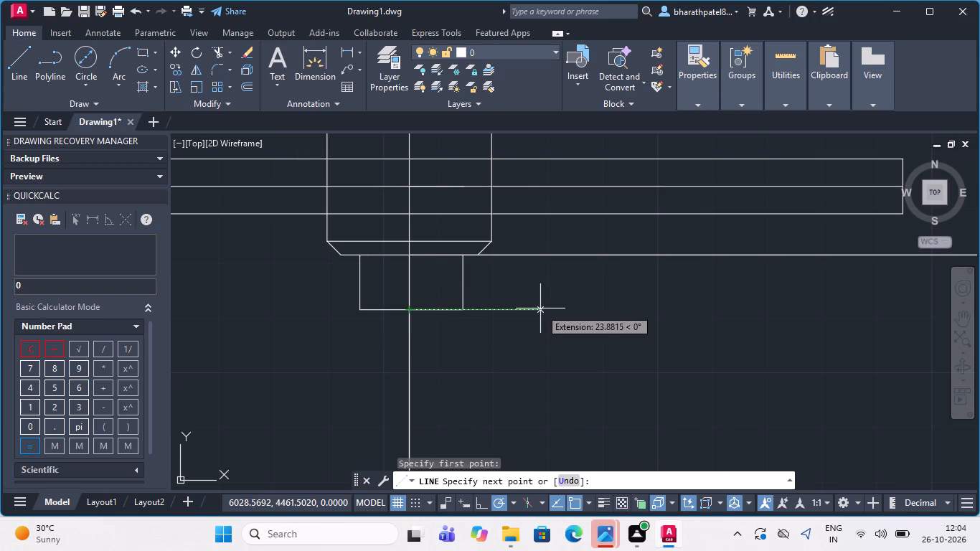
{"action": "type", "text": "10"}
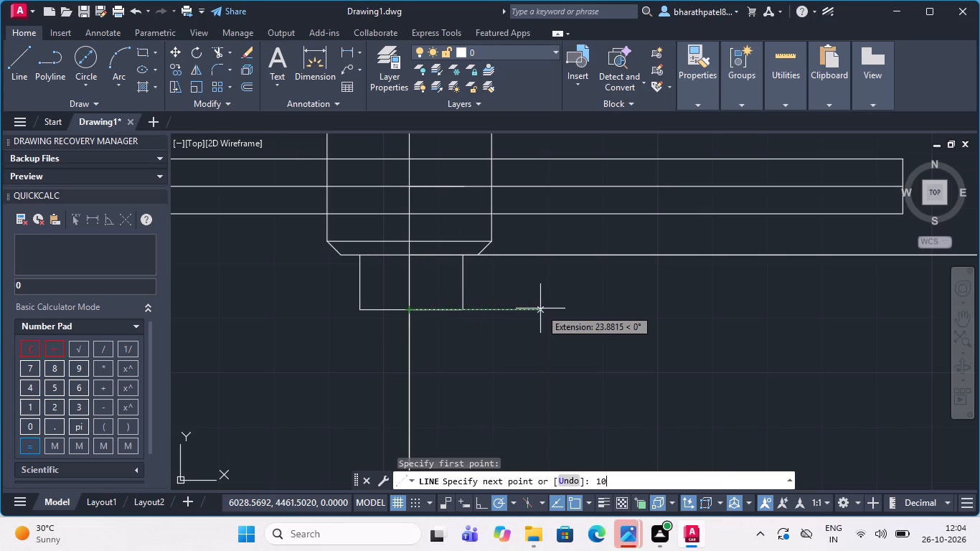
{"action": "key", "text": "Return"}
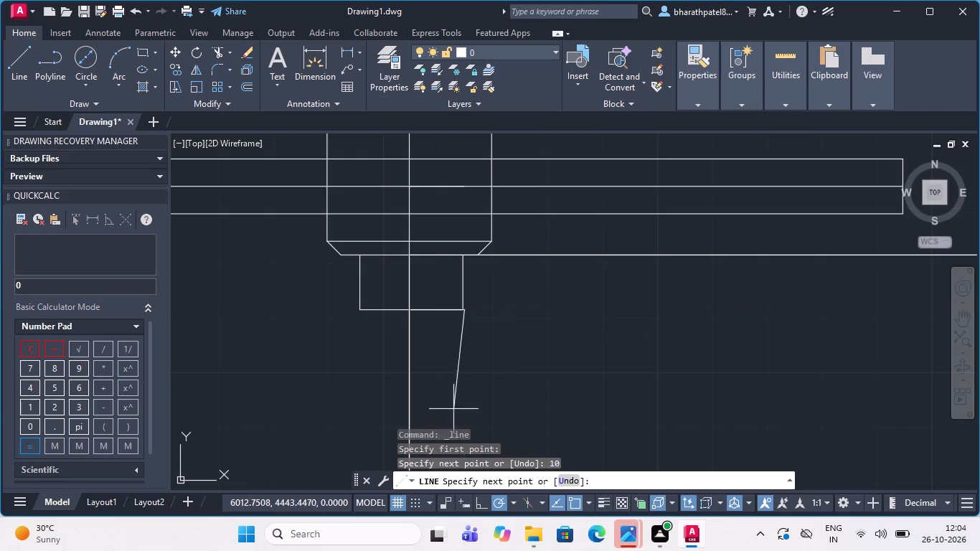
{"action": "scroll", "coordinate": [466, 377], "scroll_direction": "up", "scroll_amount": 2}
{"action": "scroll", "coordinate": [304, 286], "scroll_direction": "down", "scroll_amount": 3}
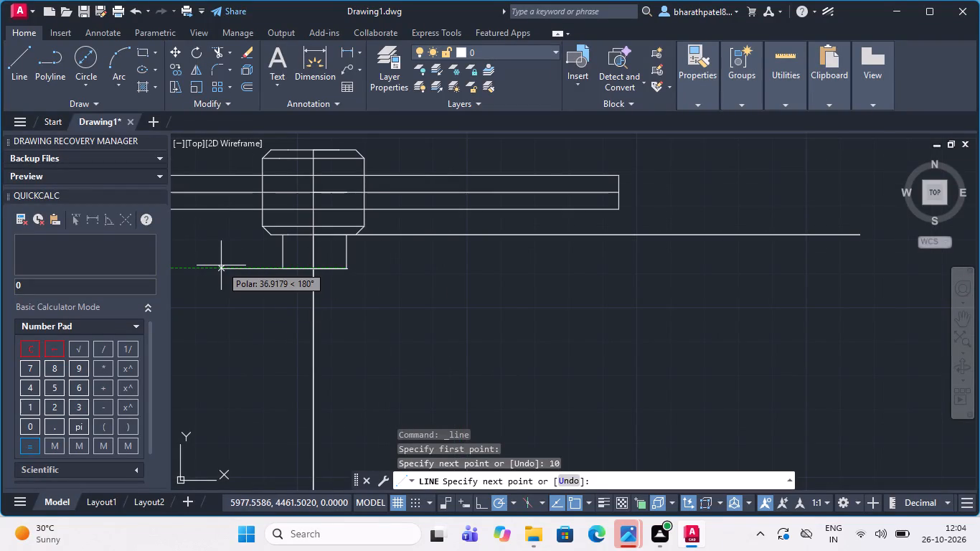
{"action": "type", "text": "20"}
{"action": "key", "text": "Return"}
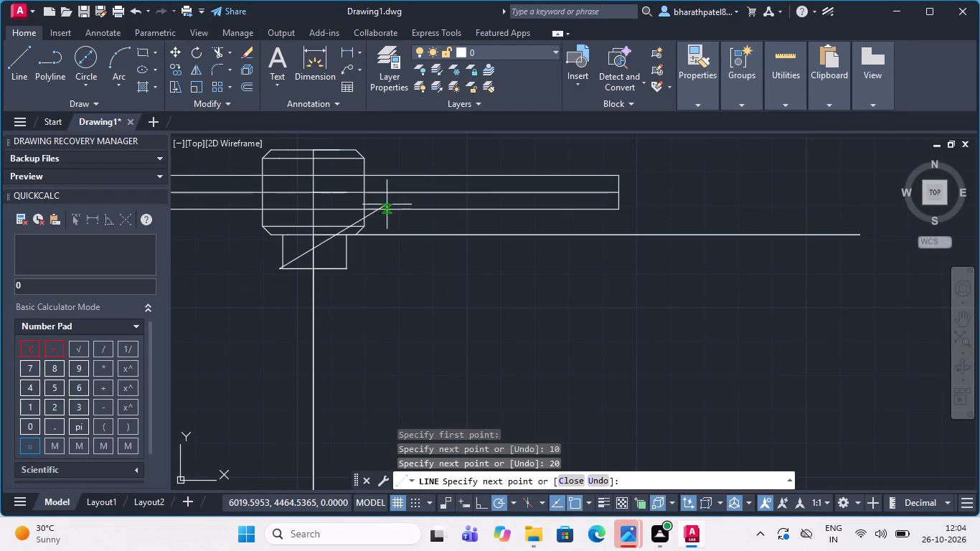
Draw verticals up past the body's bottom edge from both ends of the 20-unit line, about 11.4 units left and 11.2 units right.
{"action": "scroll", "coordinate": [279, 267], "scroll_direction": "up", "scroll_amount": 4}
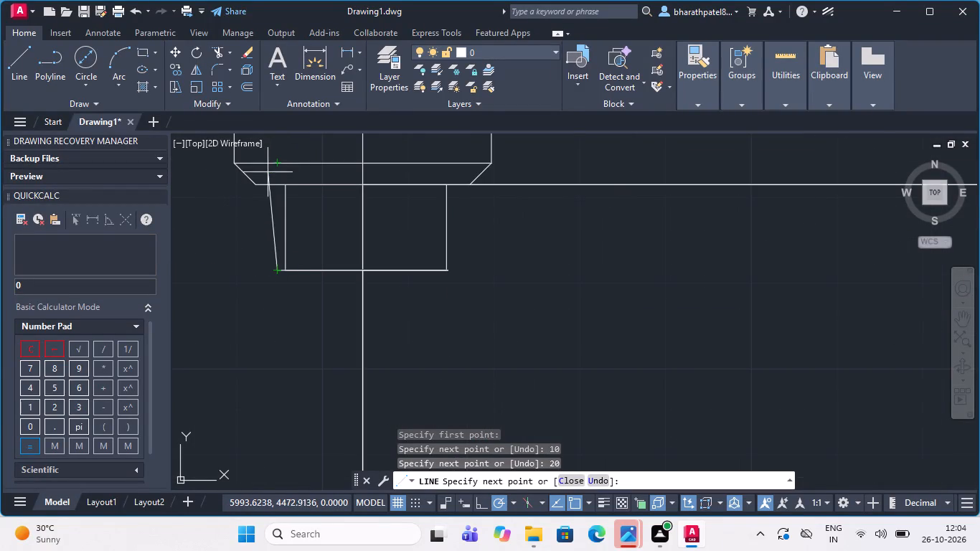
{"action": "scroll", "coordinate": [268, 172], "scroll_direction": "up", "scroll_amount": 2}
{"action": "left_click", "coordinate": [286, 174]}
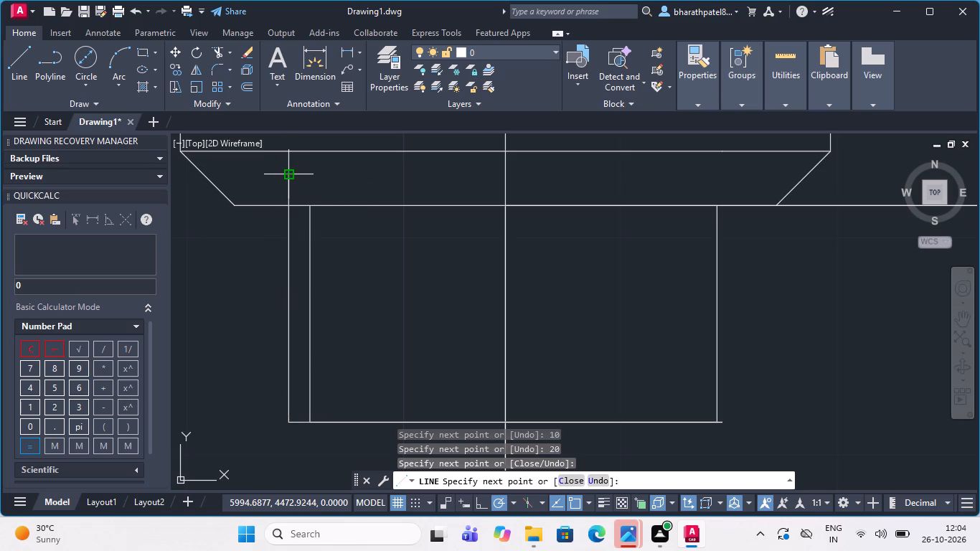
{"action": "key", "text": "Escape"}
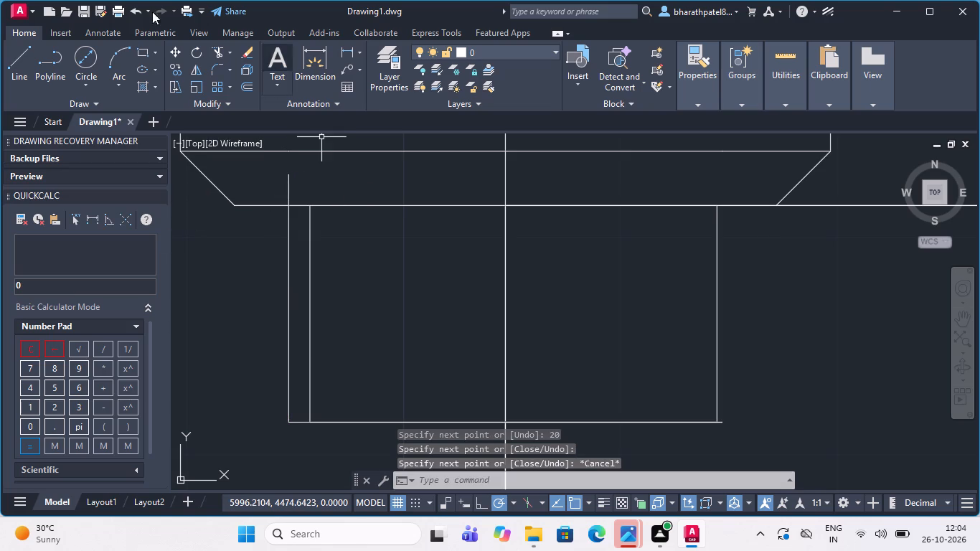
{"action": "left_click_drag", "start_coordinate": [11, 57], "coordinate": [22, 54]}
{"action": "scroll", "coordinate": [727, 418], "scroll_direction": "up", "scroll_amount": 2}
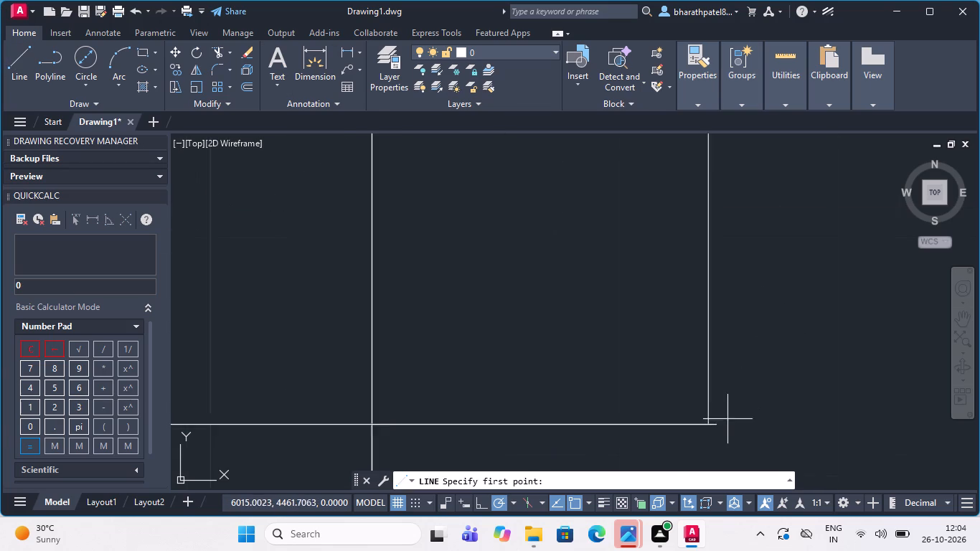
{"action": "scroll", "coordinate": [727, 420], "scroll_direction": "up", "scroll_amount": 1}
{"action": "left_click", "coordinate": [695, 434]}
{"action": "scroll", "coordinate": [695, 434], "scroll_direction": "down", "scroll_amount": 3}
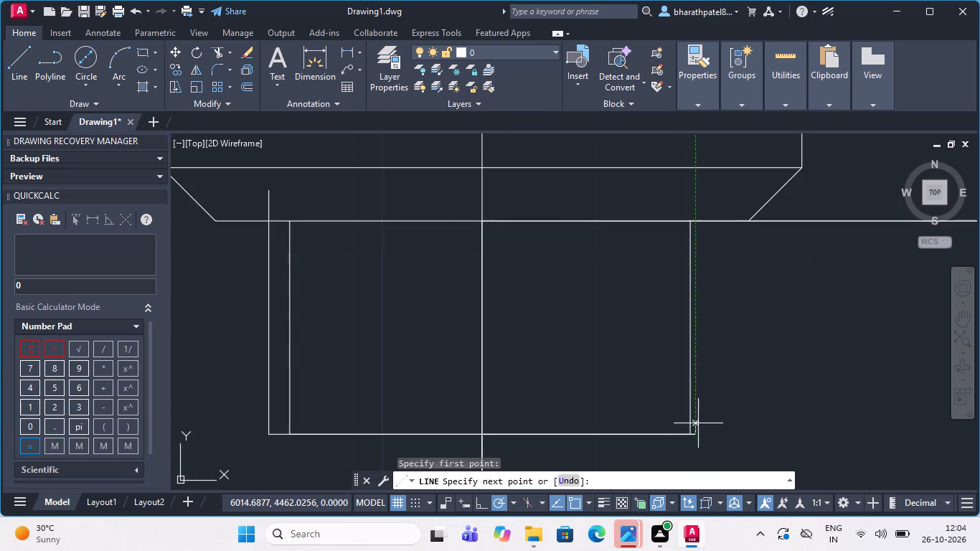
{"action": "left_click", "coordinate": [692, 196]}
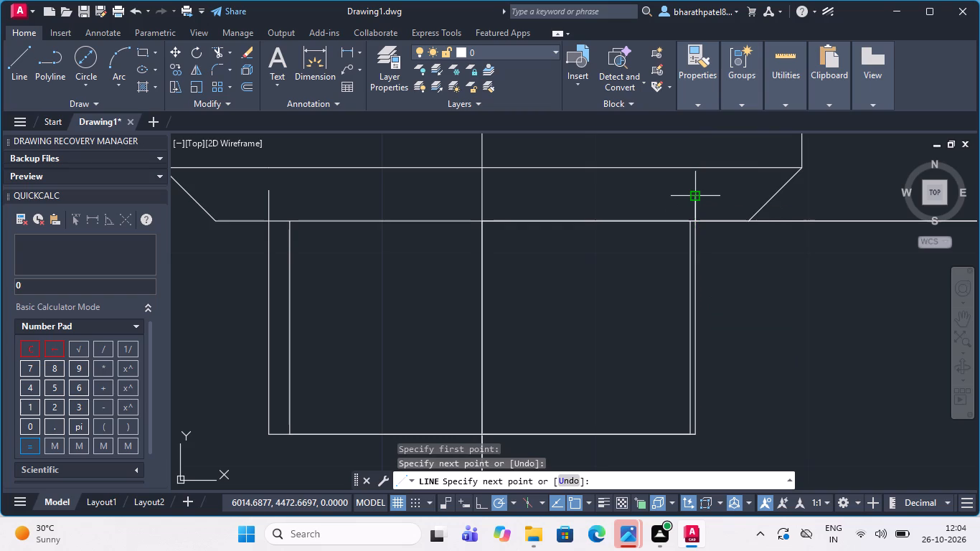
{"action": "key", "text": "Escape"}
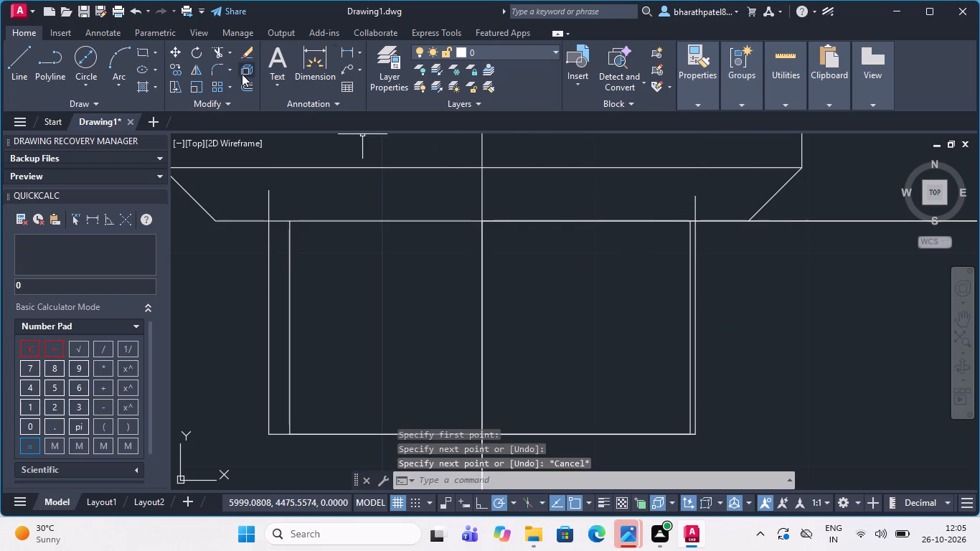
Trim the overshoots of both new neck verticals above the body's bottom edge.
{"action": "left_click", "coordinate": [216, 51]}
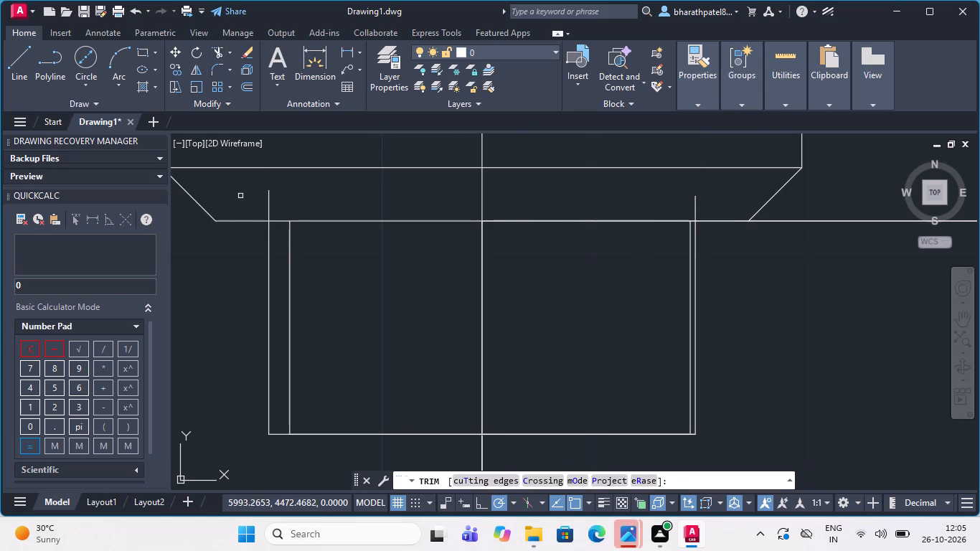
{"action": "left_click_drag", "start_coordinate": [240, 196], "coordinate": [278, 200]}
{"action": "left_click", "coordinate": [315, 200]}
{"action": "left_click", "coordinate": [376, 212]}
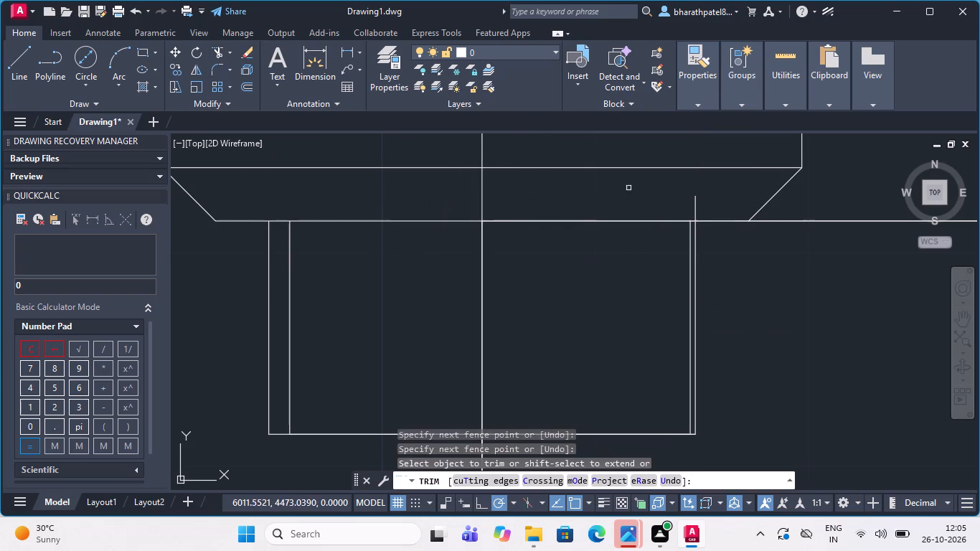
{"action": "left_click", "coordinate": [696, 208]}
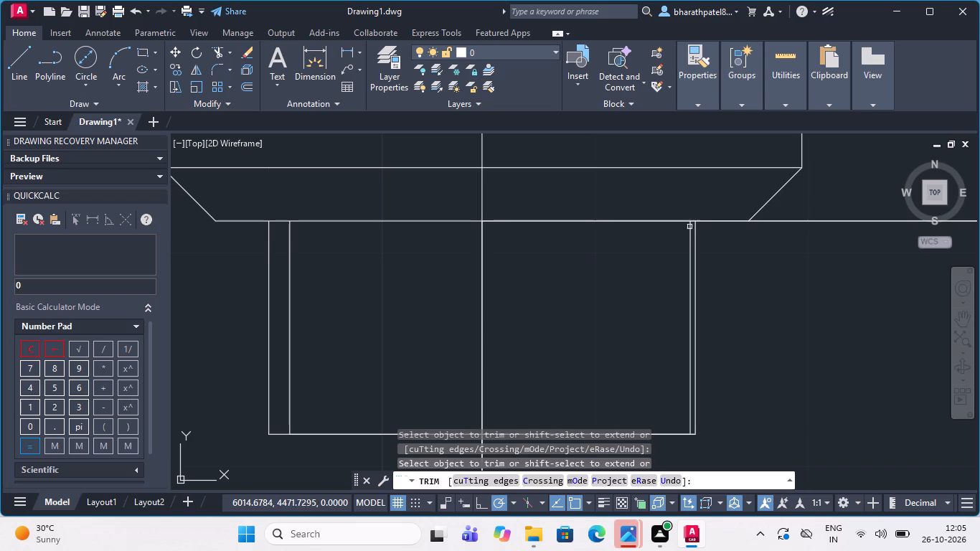
Trim away the old inner right and left neck verticals beside the new ones.
{"action": "scroll", "coordinate": [682, 240], "scroll_direction": "up", "scroll_amount": 3}
{"action": "left_click", "coordinate": [705, 197]}
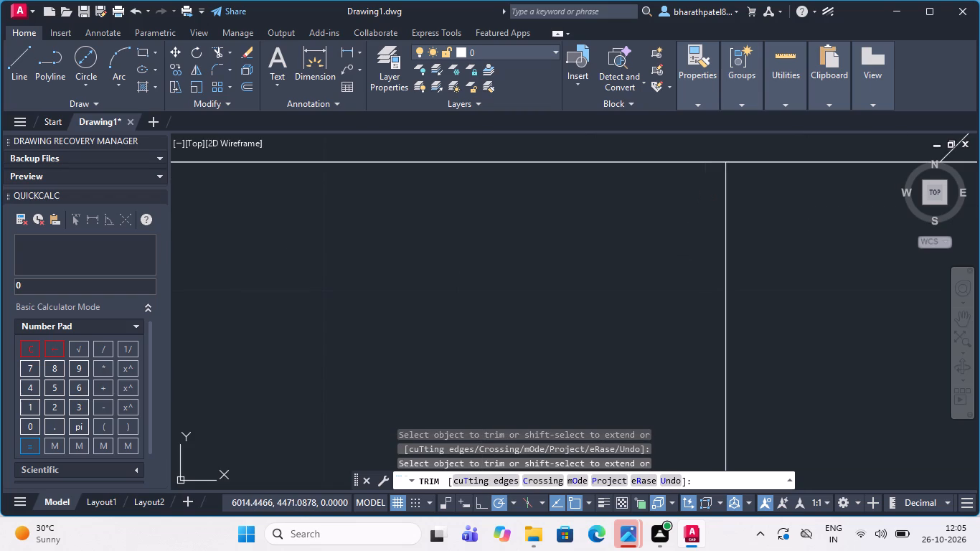
{"action": "scroll", "coordinate": [705, 197], "scroll_direction": "down", "scroll_amount": 5}
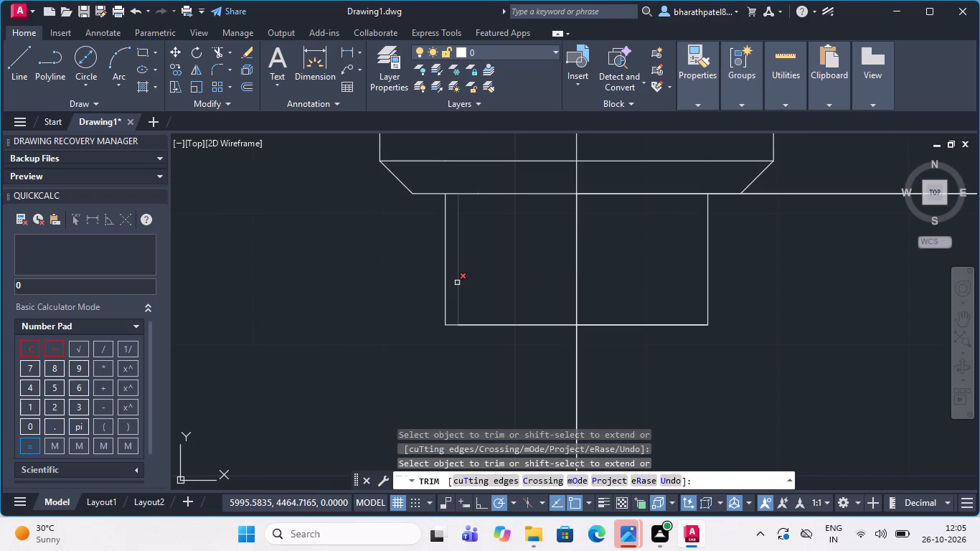
{"action": "left_click", "coordinate": [457, 283]}
Draw a line from the neck's bottom-left corner down 5 units twice, then about 30 units horizontally to the right.
{"action": "scroll", "coordinate": [462, 273], "scroll_direction": "down", "scroll_amount": 3}
{"action": "left_click", "coordinate": [17, 67]}
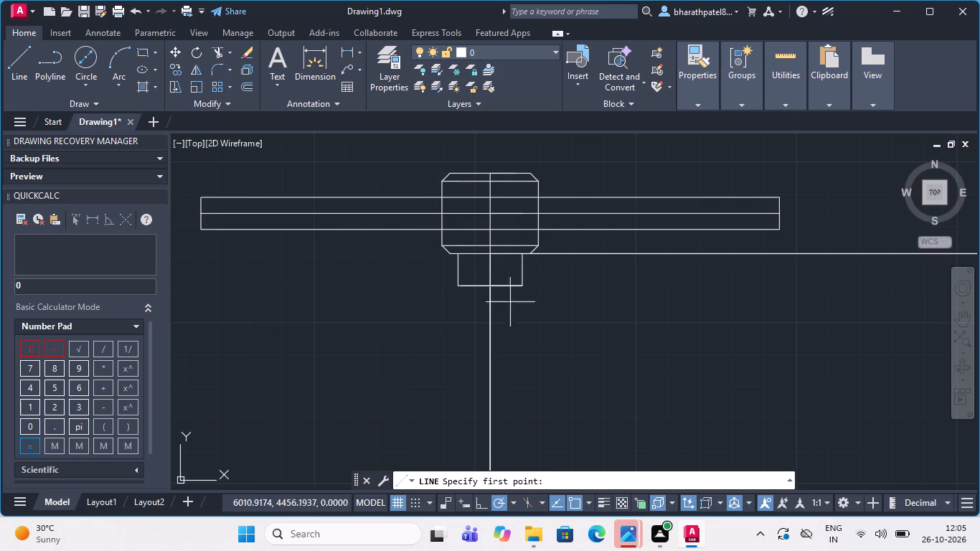
{"action": "scroll", "coordinate": [510, 302], "scroll_direction": "up", "scroll_amount": 2}
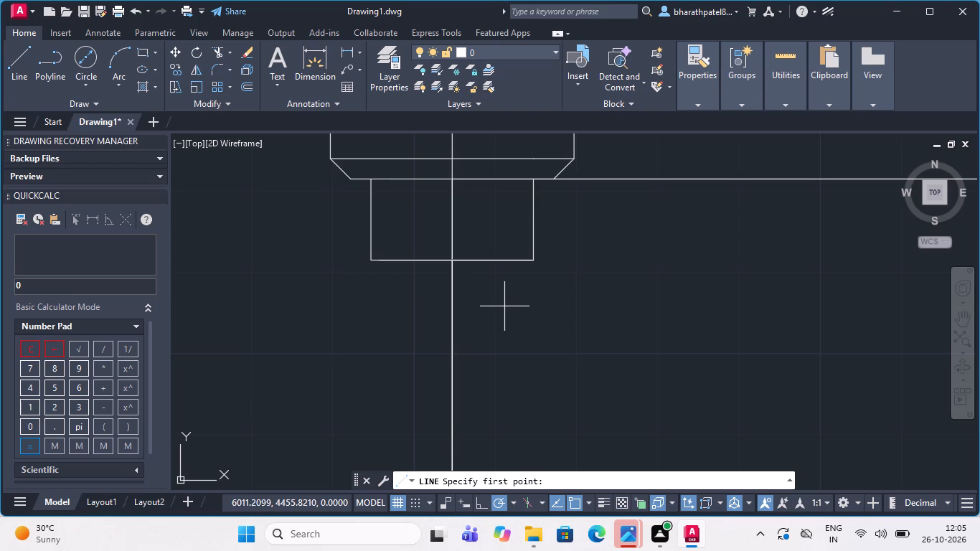
{"action": "scroll", "coordinate": [486, 309], "scroll_direction": "down", "scroll_amount": 3}
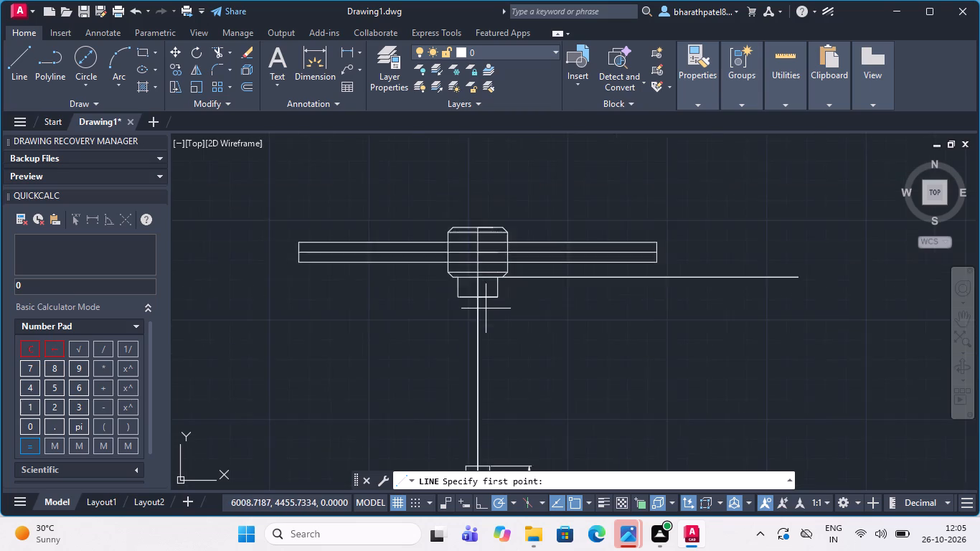
{"action": "scroll", "coordinate": [486, 309], "scroll_direction": "down", "scroll_amount": 1}
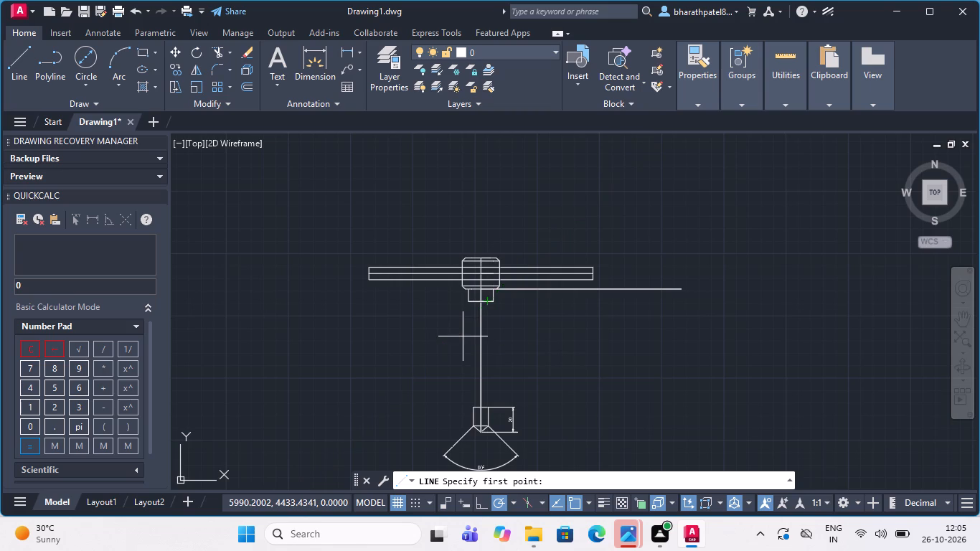
{"action": "scroll", "coordinate": [463, 336], "scroll_direction": "up", "scroll_amount": 3}
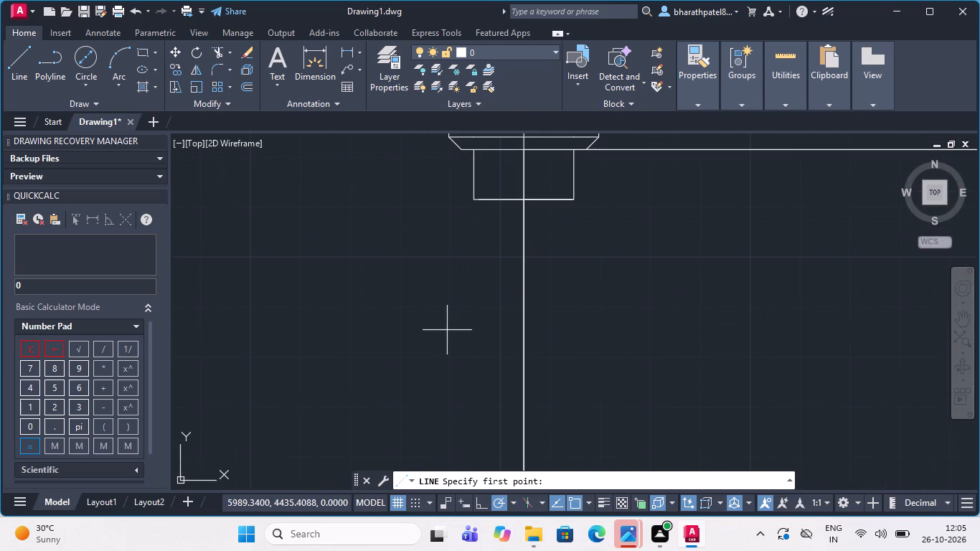
{"action": "scroll", "coordinate": [438, 317], "scroll_direction": "down", "scroll_amount": 1}
{"action": "scroll", "coordinate": [524, 237], "scroll_direction": "up", "scroll_amount": 2}
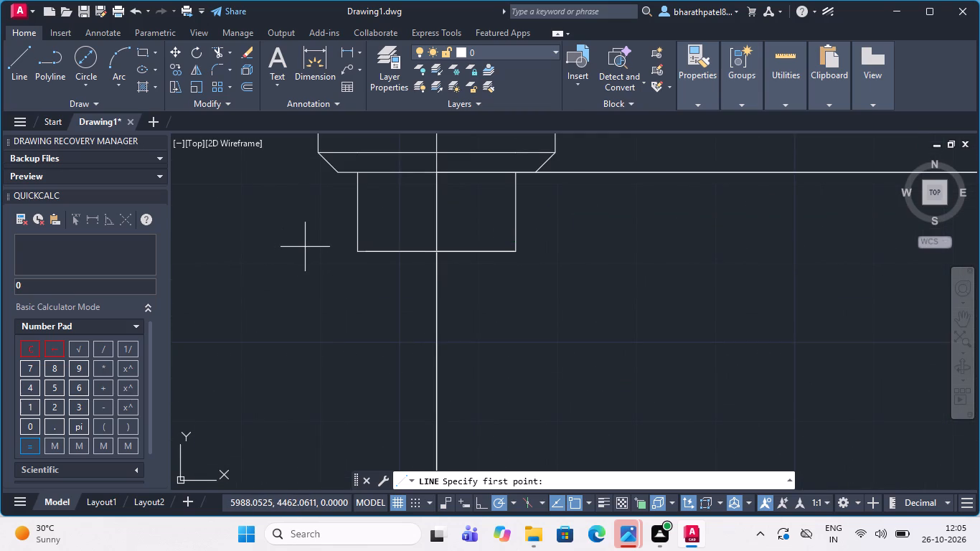
{"action": "left_click", "coordinate": [354, 253]}
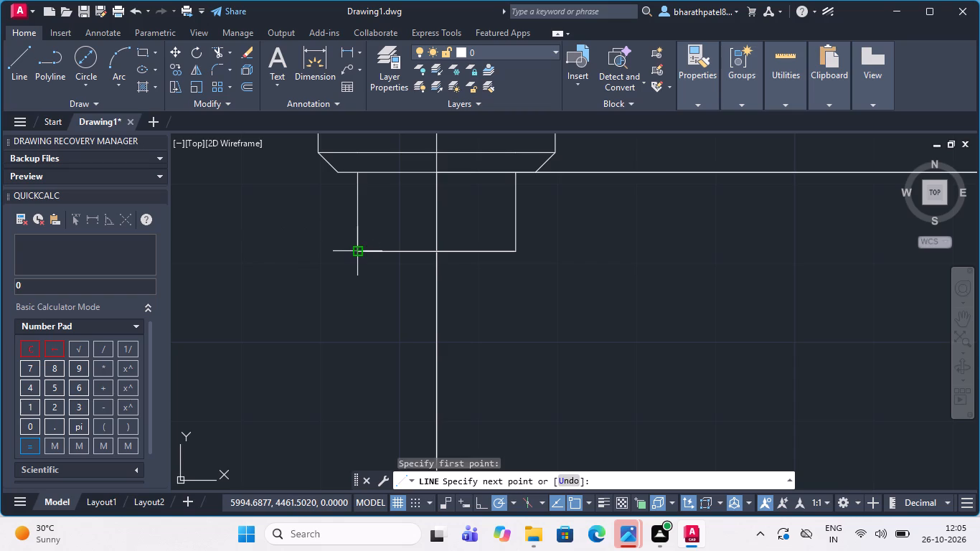
{"action": "scroll", "coordinate": [354, 253], "scroll_direction": "down", "scroll_amount": 4}
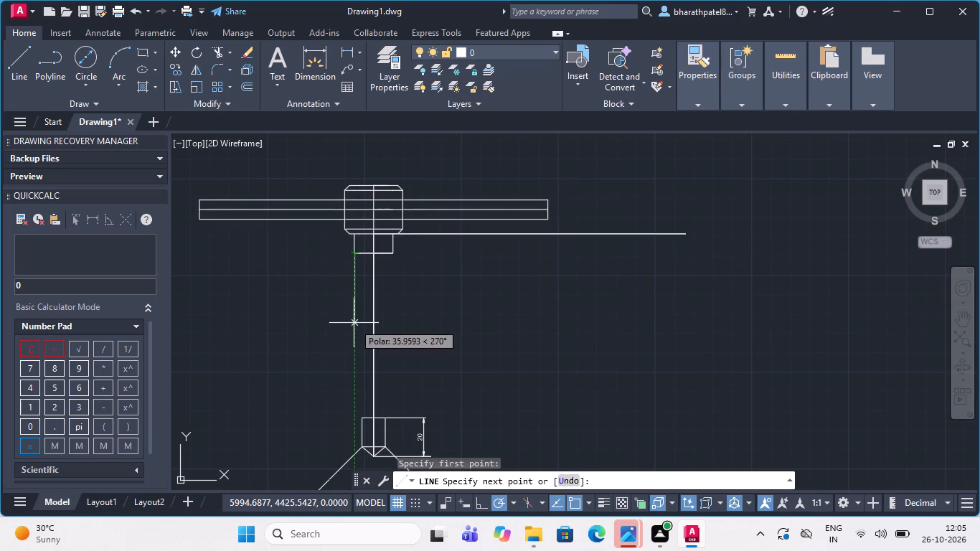
{"action": "key", "text": "5"}
{"action": "key", "text": "Return"}
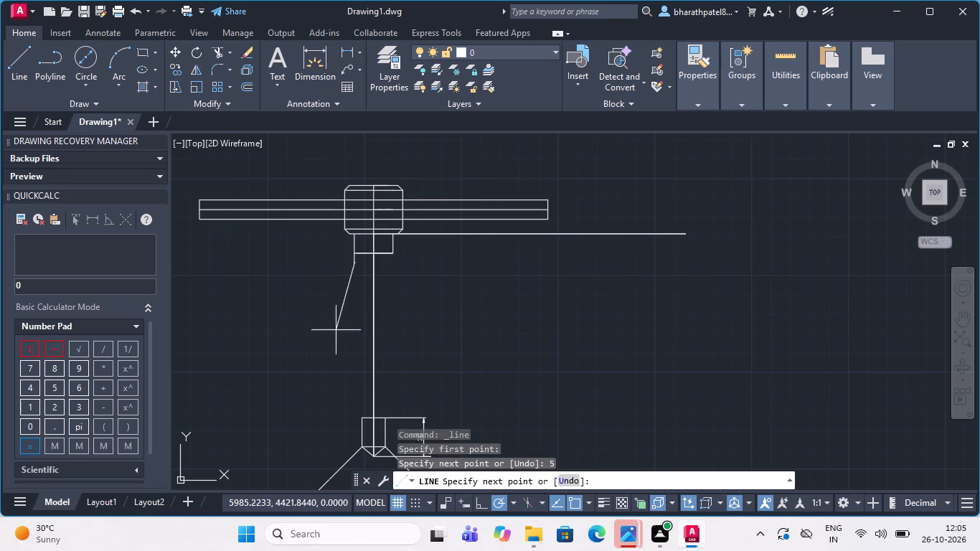
{"action": "key", "text": "5"}
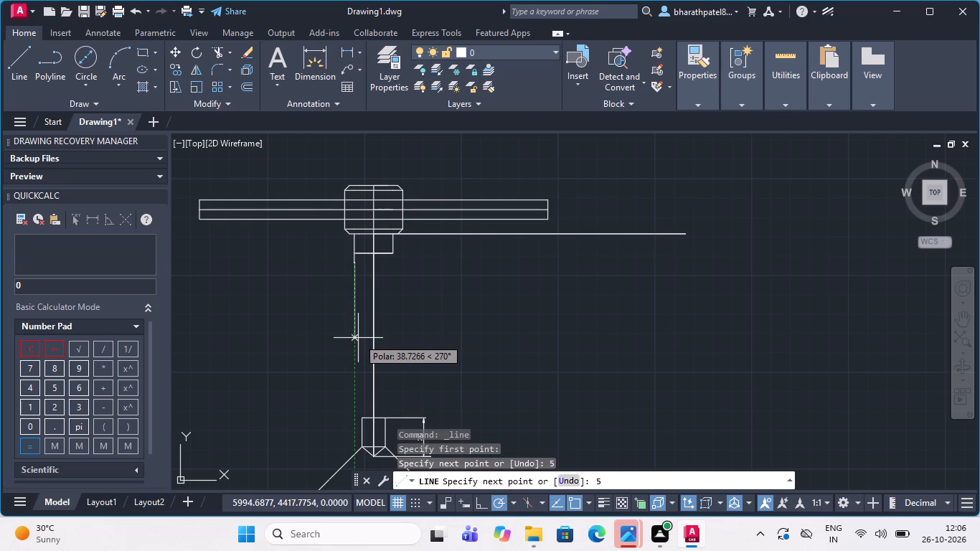
{"action": "key", "text": "Return"}
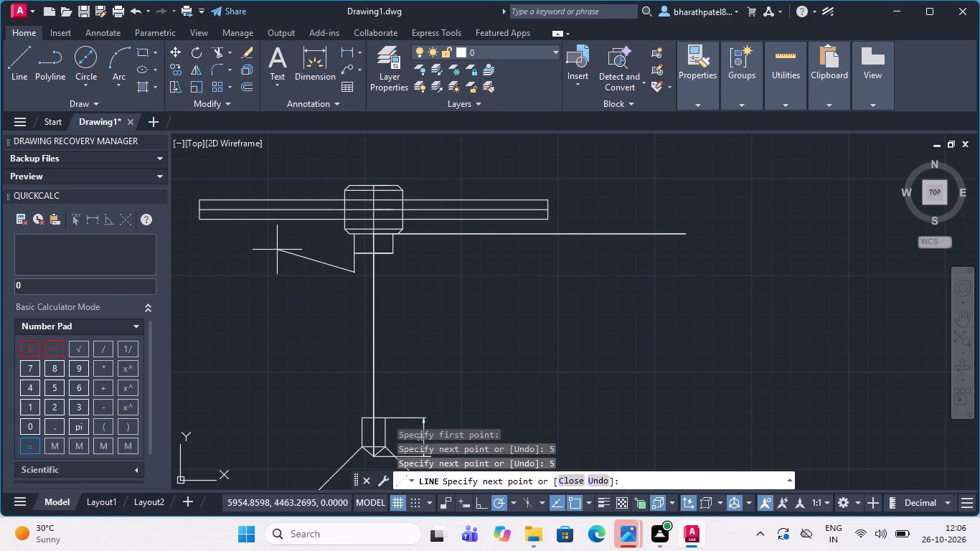
{"action": "scroll", "coordinate": [277, 250], "scroll_direction": "up", "scroll_amount": 3}
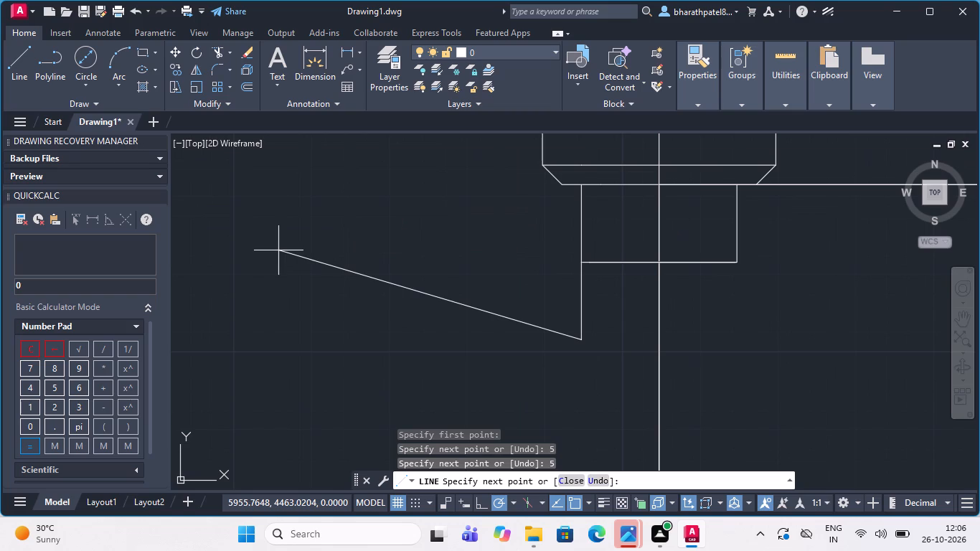
{"action": "left_click", "coordinate": [816, 343]}
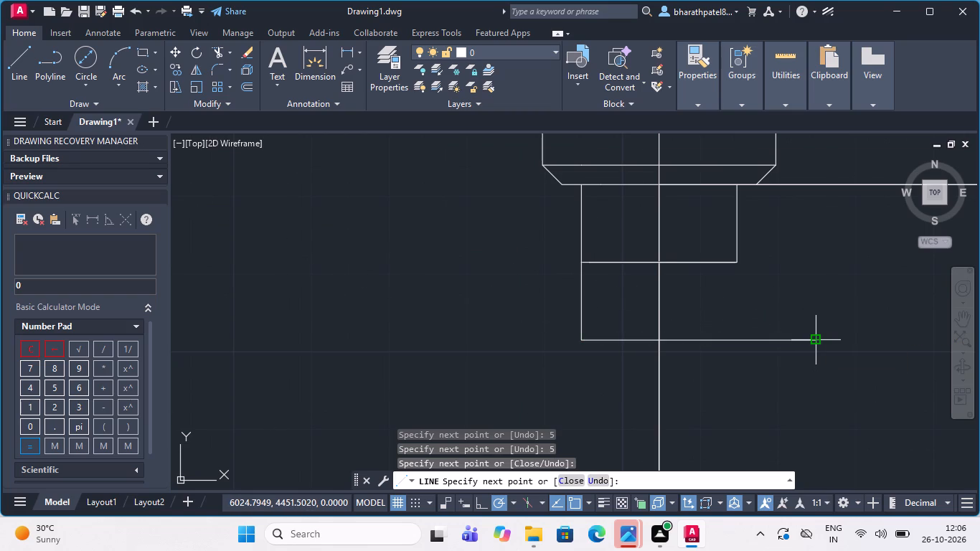
{"action": "key", "text": "Escape"}
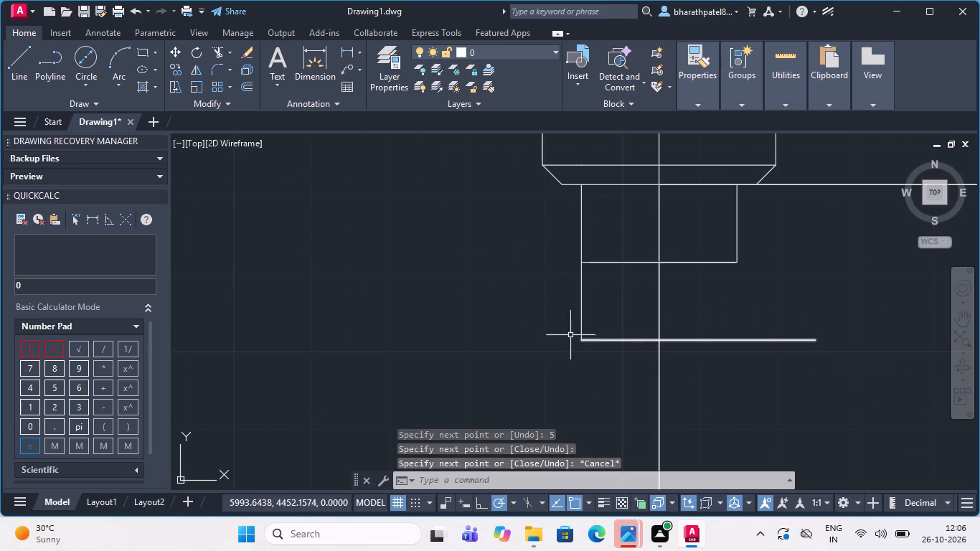
Draw a vertical about 20 units down from the neck's bottom-right corner, crossing the new horizontal line.
{"action": "scroll", "coordinate": [671, 349], "scroll_direction": "up", "scroll_amount": 1}
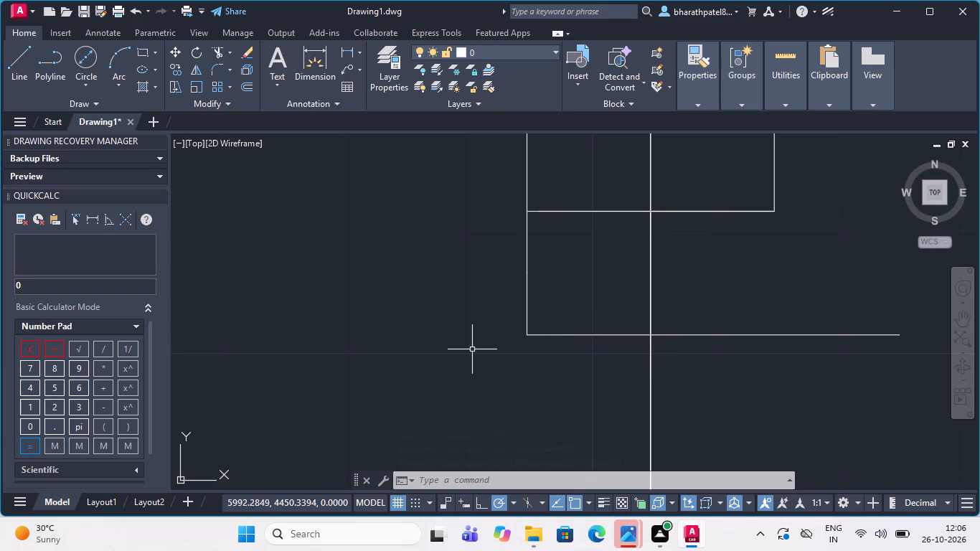
{"action": "scroll", "coordinate": [444, 351], "scroll_direction": "down", "scroll_amount": 3}
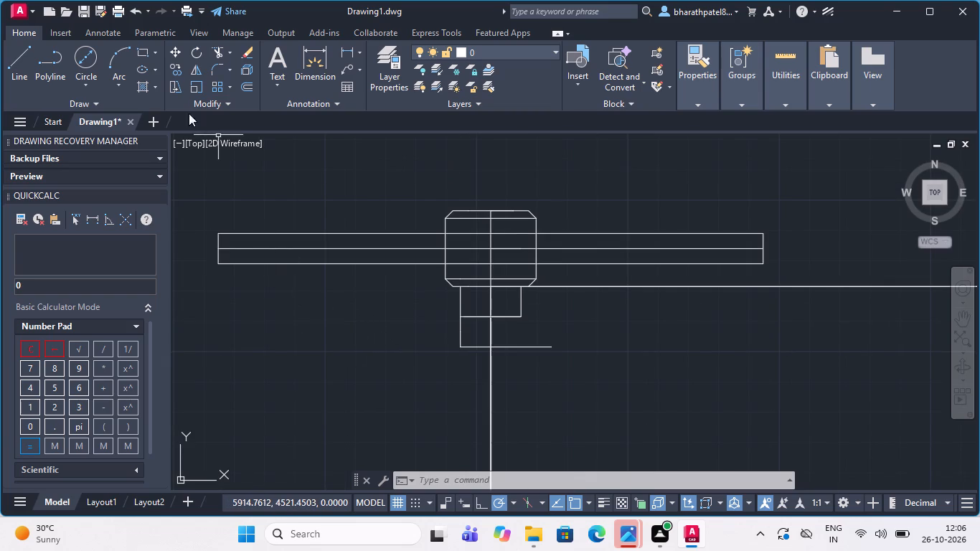
{"action": "left_click", "coordinate": [10, 72]}
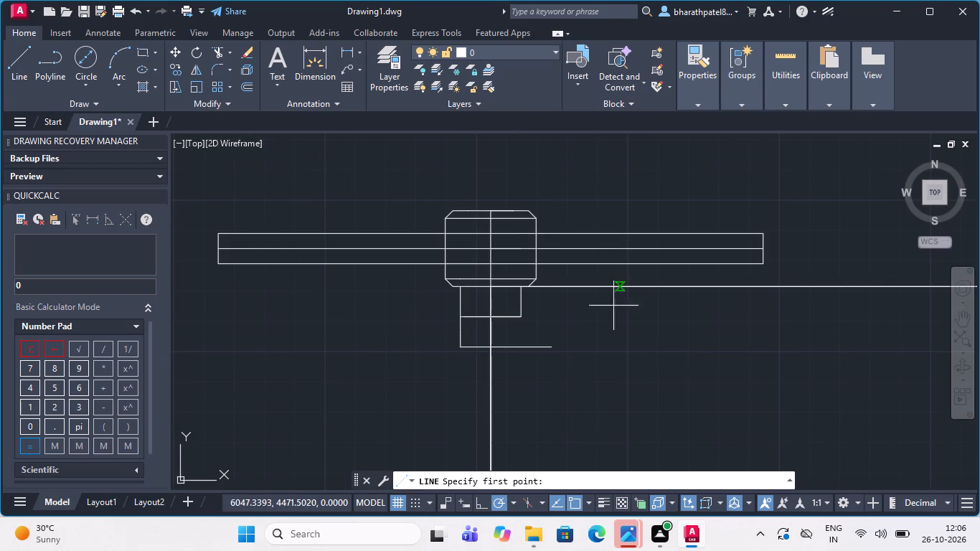
{"action": "left_click", "coordinate": [526, 319]}
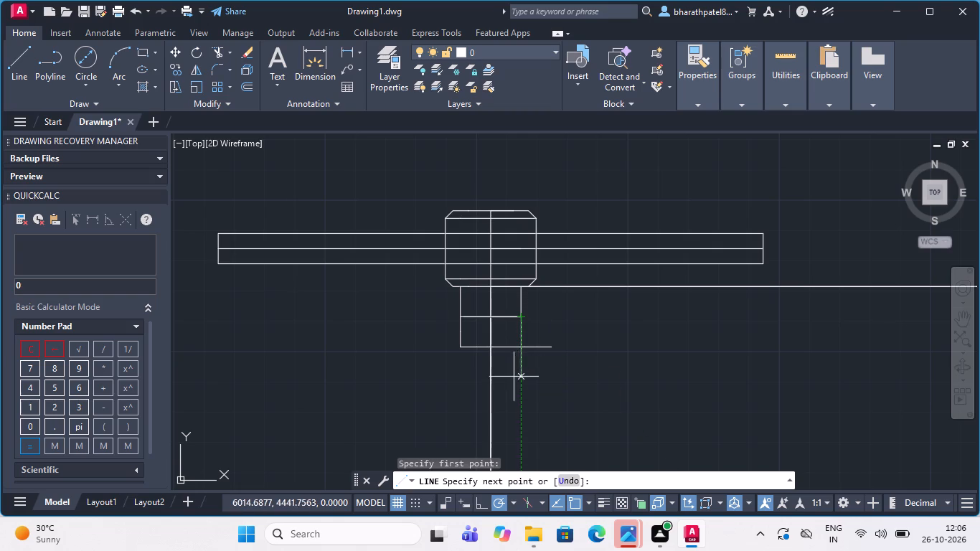
{"action": "left_click", "coordinate": [524, 378]}
{"action": "key", "text": "Escape"}
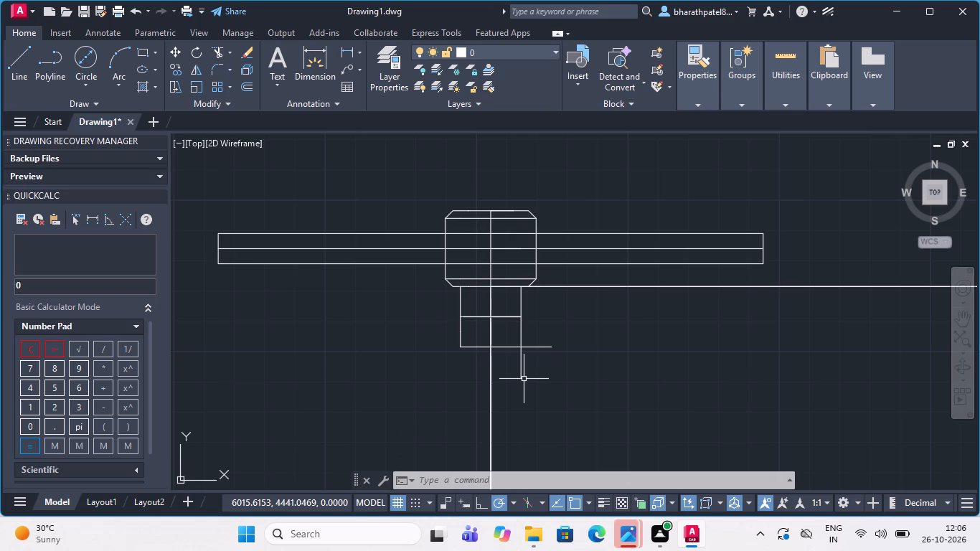
Trim the overshoots of the horizontal and vertical lines beyond the lower neck section's bottom-right corner.
{"action": "left_click", "coordinate": [212, 52]}
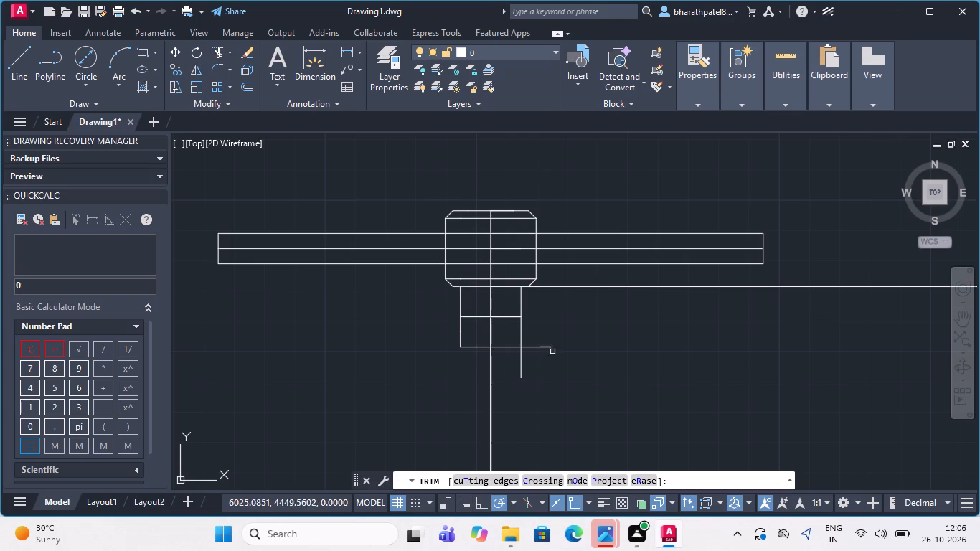
{"action": "scroll", "coordinate": [552, 351], "scroll_direction": "up", "scroll_amount": 2}
{"action": "left_click_drag", "start_coordinate": [528, 310], "coordinate": [454, 377]}
{"action": "scroll", "coordinate": [510, 370], "scroll_direction": "down", "scroll_amount": 2}
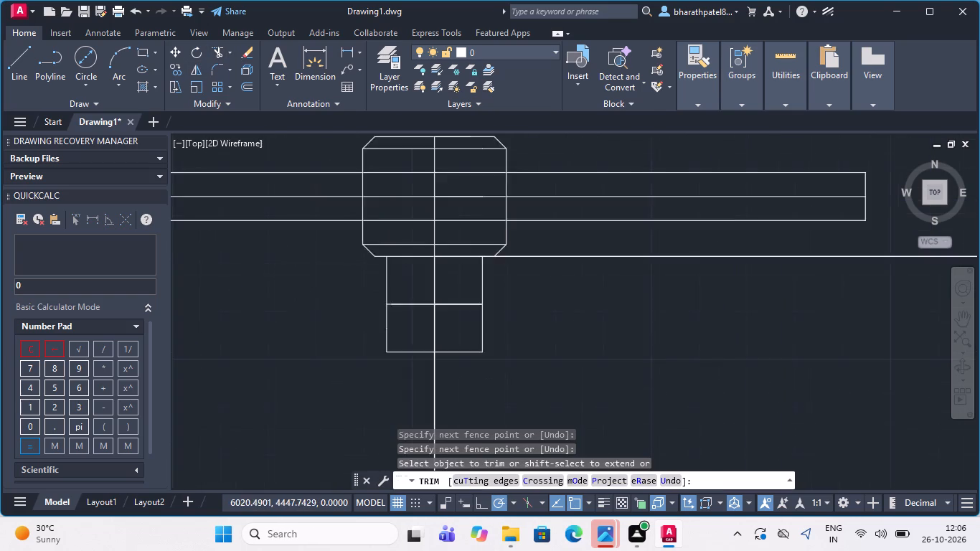
Draw a 30-unit line down the centre line from the midpoint of the lower neck section's bottom edge.
{"action": "scroll", "coordinate": [510, 370], "scroll_direction": "down", "scroll_amount": 1}
{"action": "scroll", "coordinate": [507, 387], "scroll_direction": "up", "scroll_amount": 2}
{"action": "scroll", "coordinate": [507, 232], "scroll_direction": "down", "scroll_amount": 2}
{"action": "scroll", "coordinate": [514, 313], "scroll_direction": "up", "scroll_amount": 1}
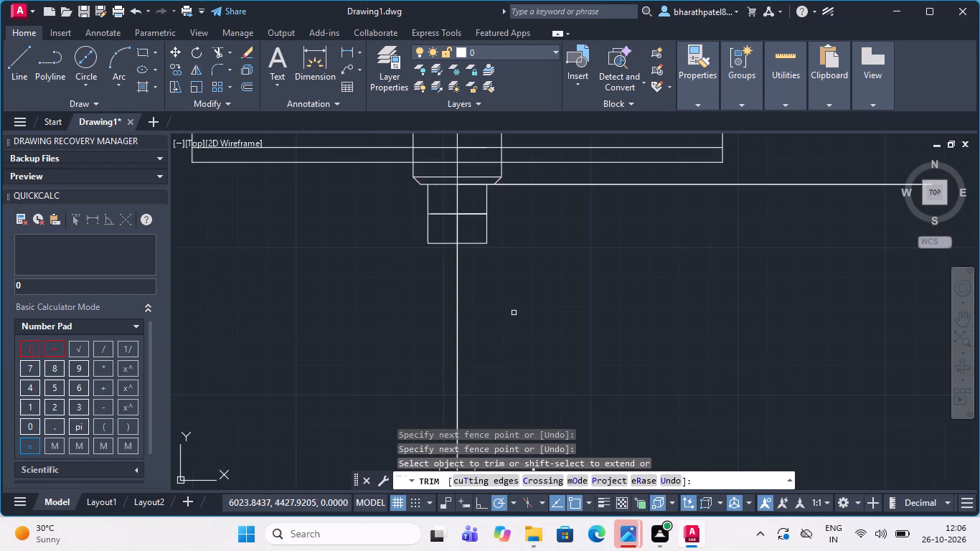
{"action": "scroll", "coordinate": [514, 313], "scroll_direction": "up", "scroll_amount": 1}
{"action": "left_click", "coordinate": [23, 69]}
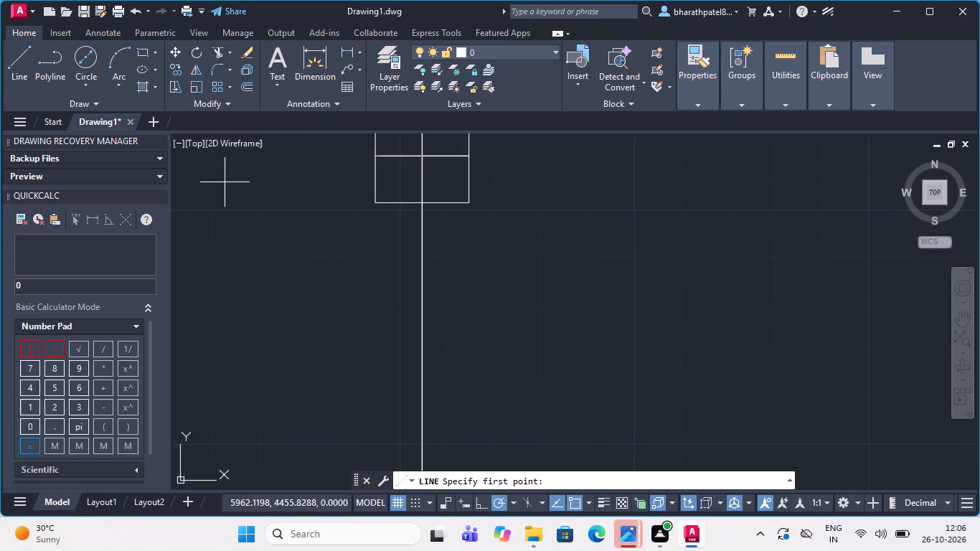
{"action": "left_click", "coordinate": [422, 198]}
{"action": "scroll", "coordinate": [421, 199], "scroll_direction": "down", "scroll_amount": 3}
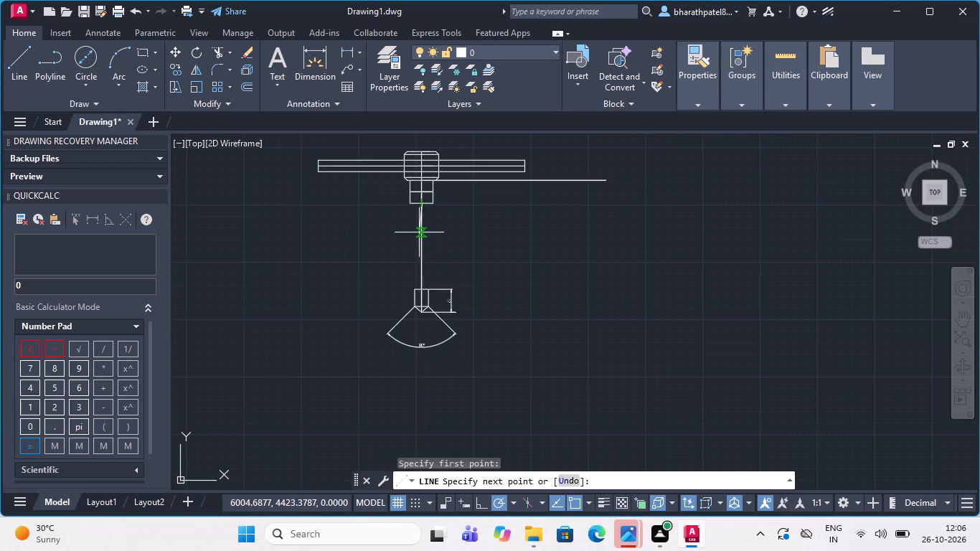
{"action": "scroll", "coordinate": [416, 197], "scroll_direction": "up", "scroll_amount": 3}
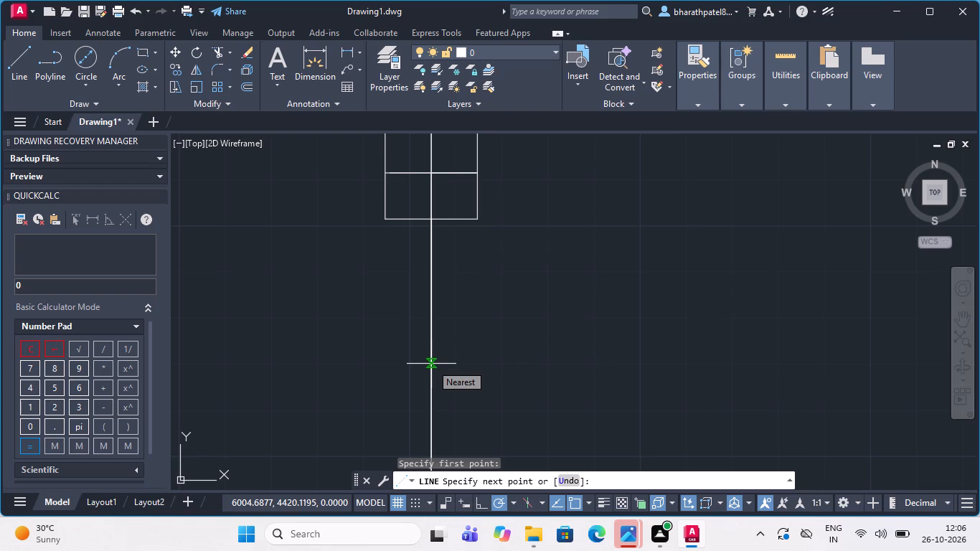
{"action": "key", "text": "3"}
{"action": "key", "text": "0"}
{"action": "key", "text": "Return"}
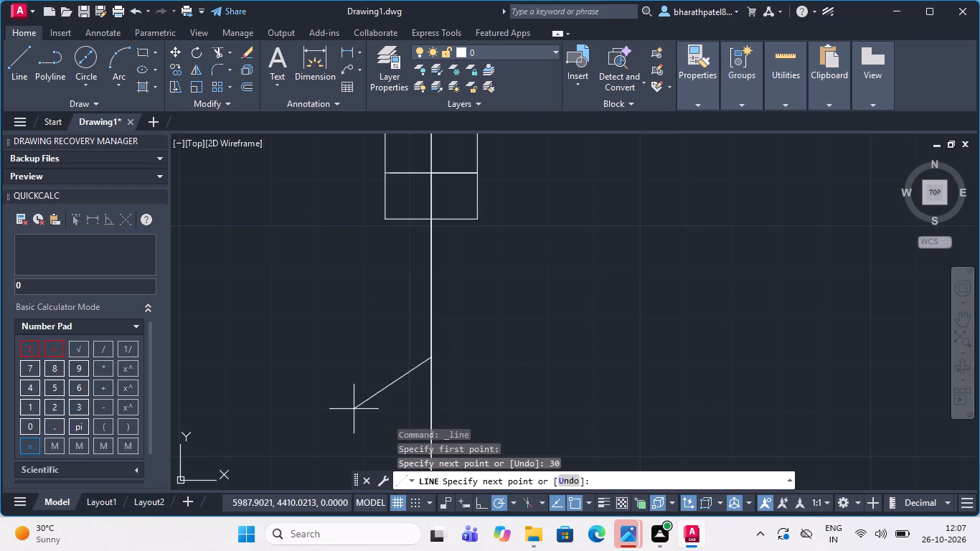
Continue from the 30-unit line's lower end with a slightly sloped line about 107 units to the left.
{"action": "scroll", "coordinate": [376, 345], "scroll_direction": "down", "scroll_amount": 2}
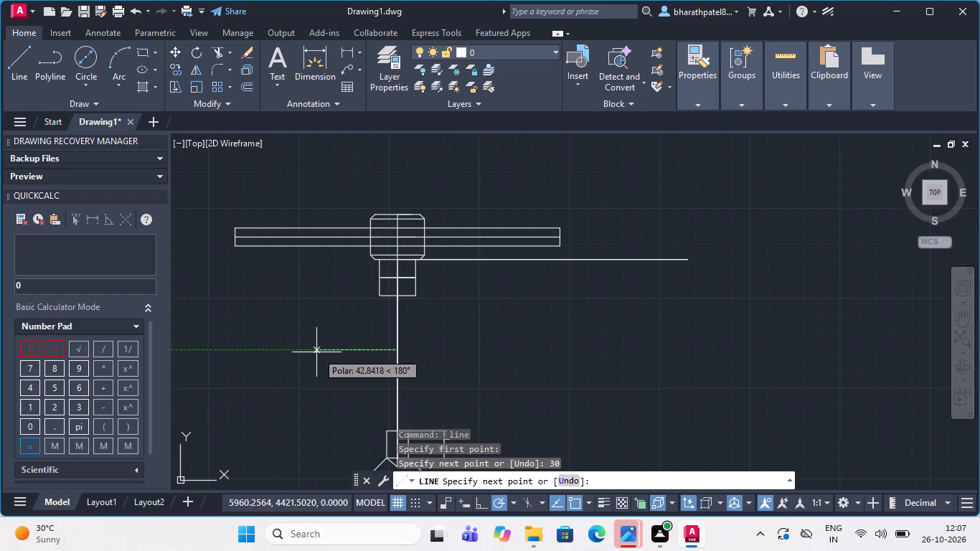
{"action": "left_click", "coordinate": [203, 359]}
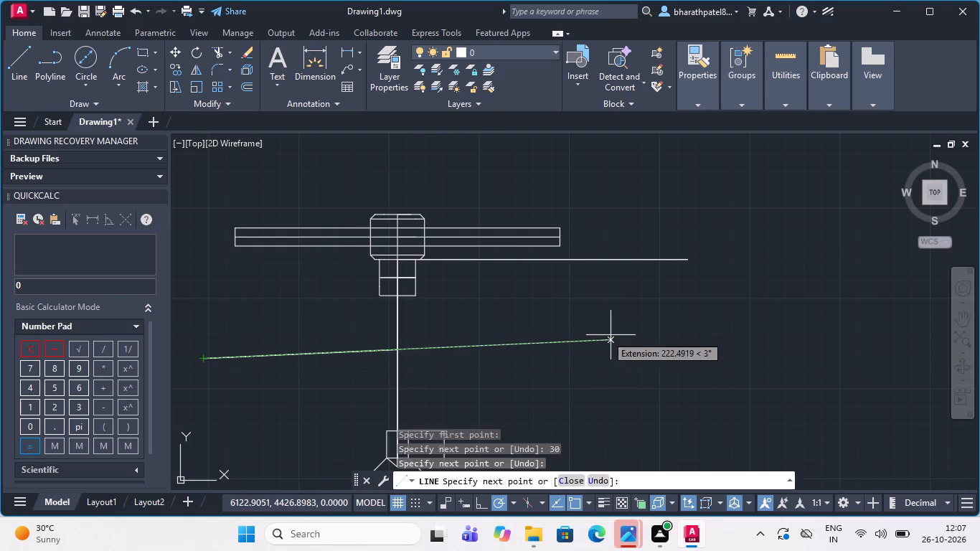
{"action": "scroll", "coordinate": [679, 332], "scroll_direction": "down", "scroll_amount": 3}
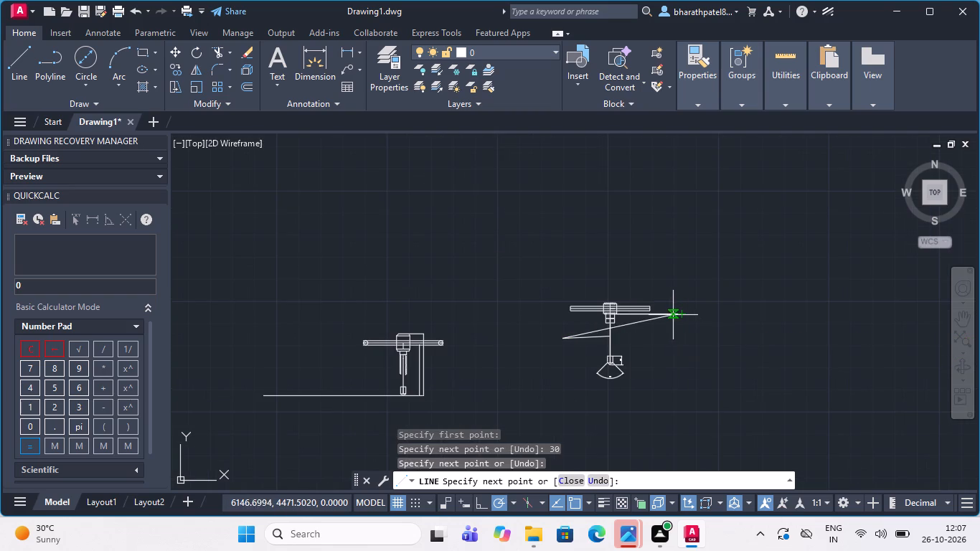
{"action": "key", "text": "Escape"}
Draw a horizontal line about 130 units to the right from the 30-unit line's lower end.
{"action": "scroll", "coordinate": [631, 342], "scroll_direction": "up", "scroll_amount": 4}
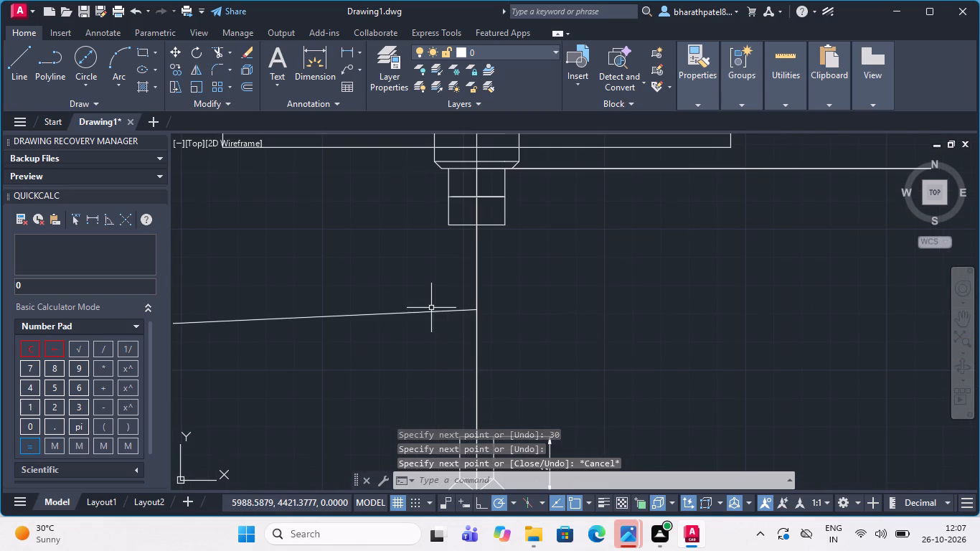
{"action": "left_click", "coordinate": [17, 60]}
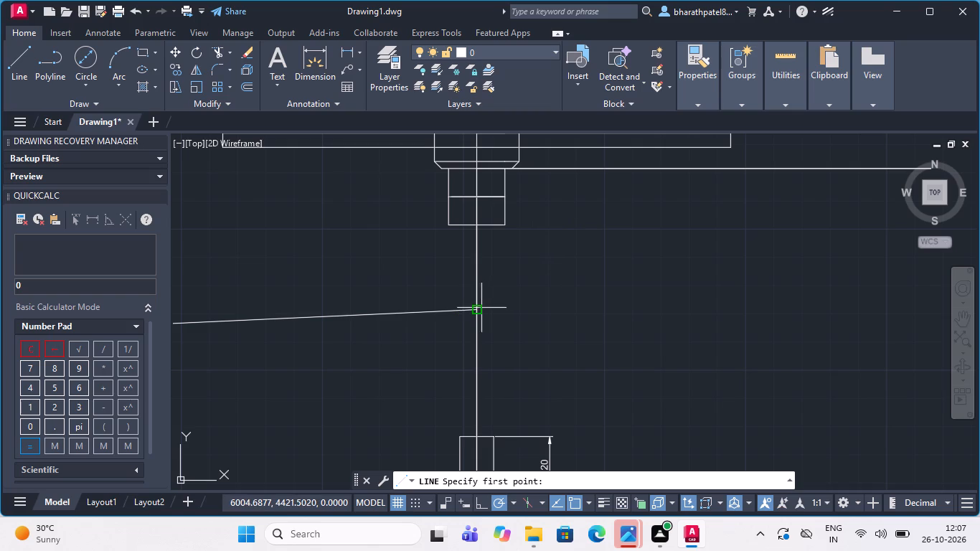
{"action": "left_click_drag", "start_coordinate": [473, 309], "coordinate": [484, 308]}
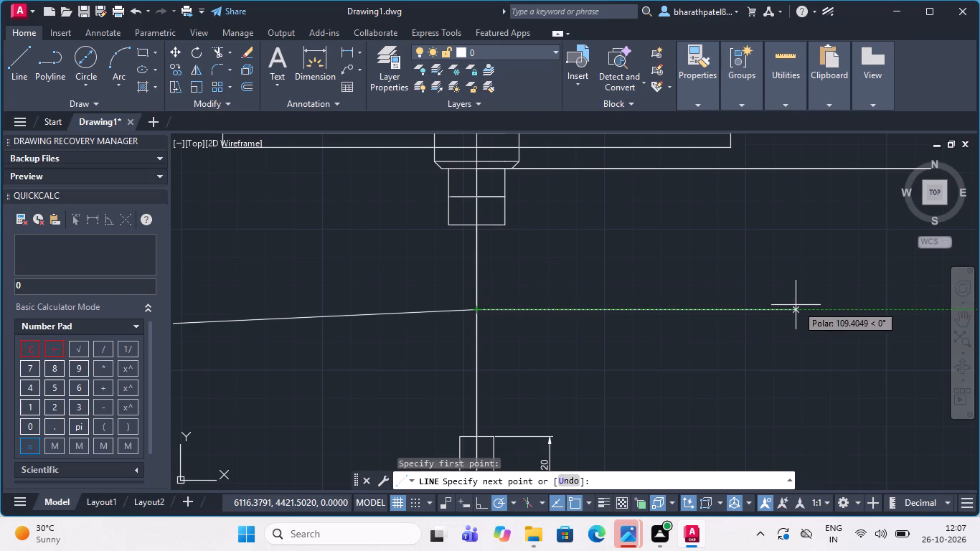
{"action": "left_click", "coordinate": [854, 304]}
{"action": "key", "text": "Escape"}
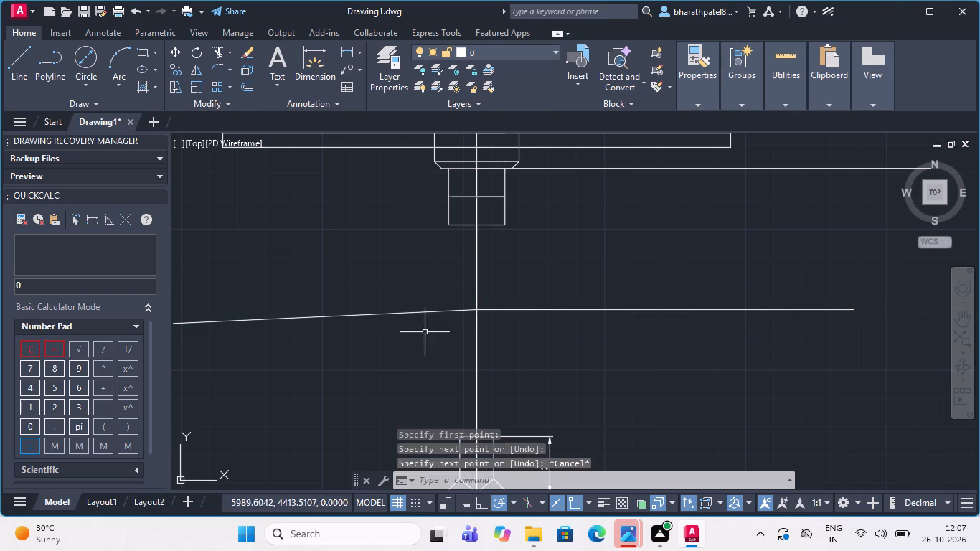
Delete the slightly sloped line running left from the lower end of the 30-unit line.
{"action": "left_click", "coordinate": [331, 316]}
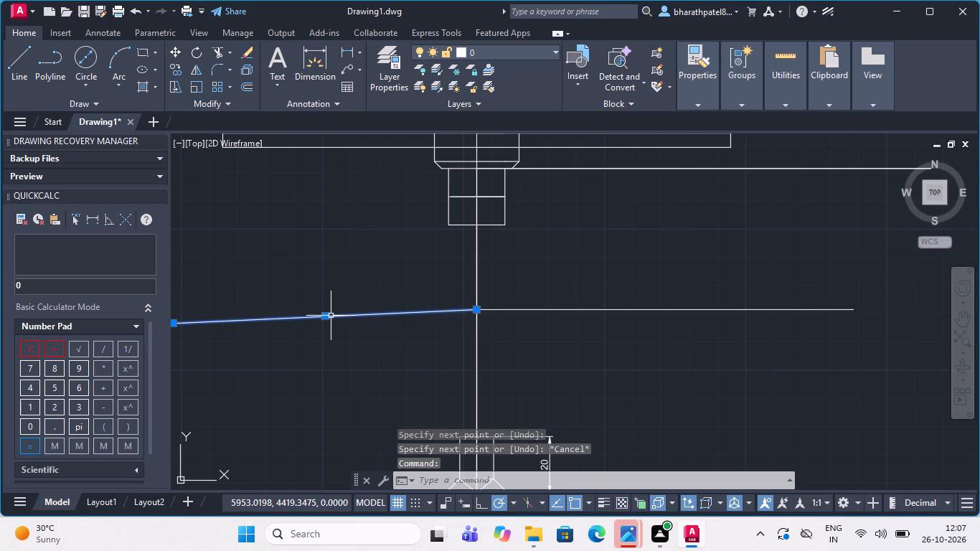
{"action": "key", "text": "Delete"}
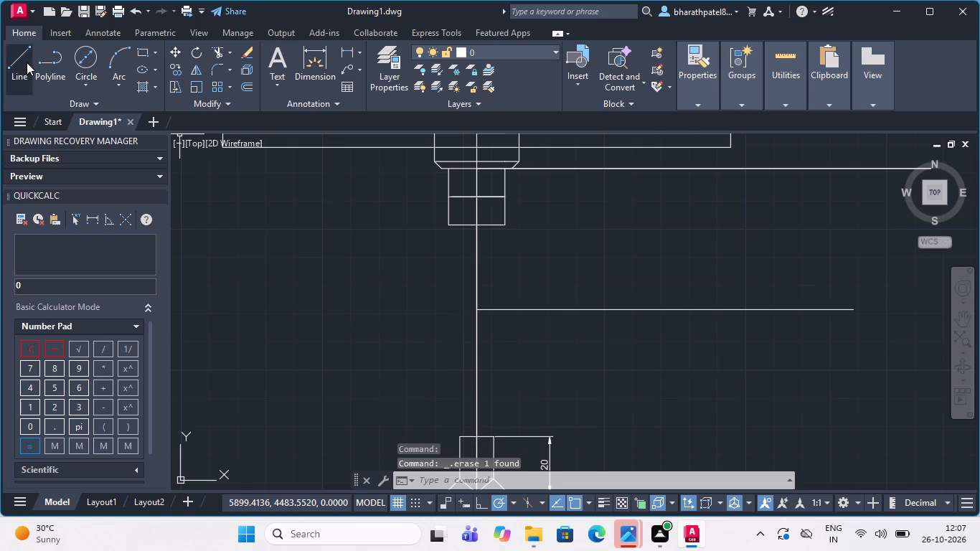
Draw a horizontal line about 180 units to the left from the 30-unit line's lower end.
{"action": "left_click", "coordinate": [27, 62]}
{"action": "scroll", "coordinate": [563, 312], "scroll_direction": "down", "scroll_amount": 4}
{"action": "scroll", "coordinate": [534, 319], "scroll_direction": "up", "scroll_amount": 4}
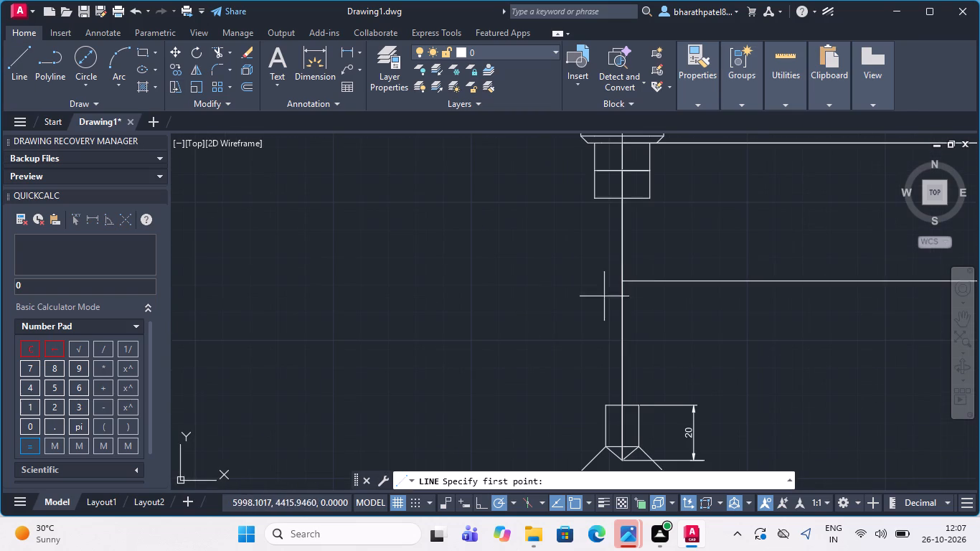
{"action": "scroll", "coordinate": [625, 274], "scroll_direction": "up", "scroll_amount": 3}
{"action": "left_click", "coordinate": [605, 301]}
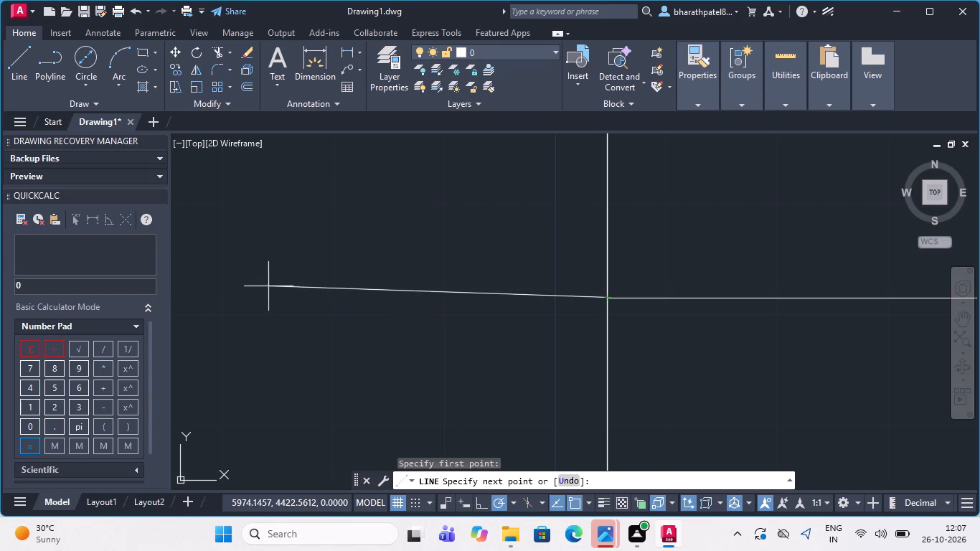
{"action": "scroll", "coordinate": [278, 288], "scroll_direction": "down", "scroll_amount": 4}
{"action": "scroll", "coordinate": [421, 308], "scroll_direction": "down", "scroll_amount": 3}
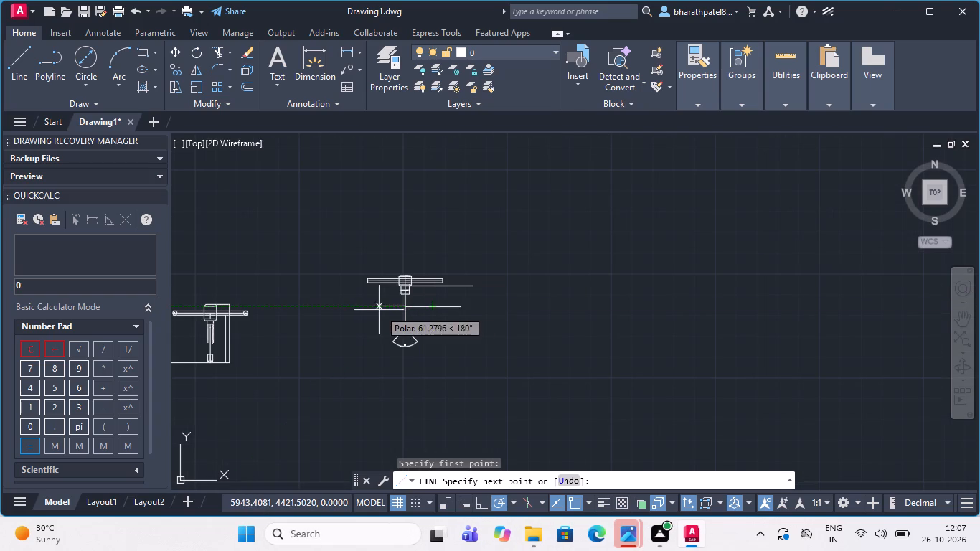
{"action": "scroll", "coordinate": [317, 318], "scroll_direction": "up", "scroll_amount": 3}
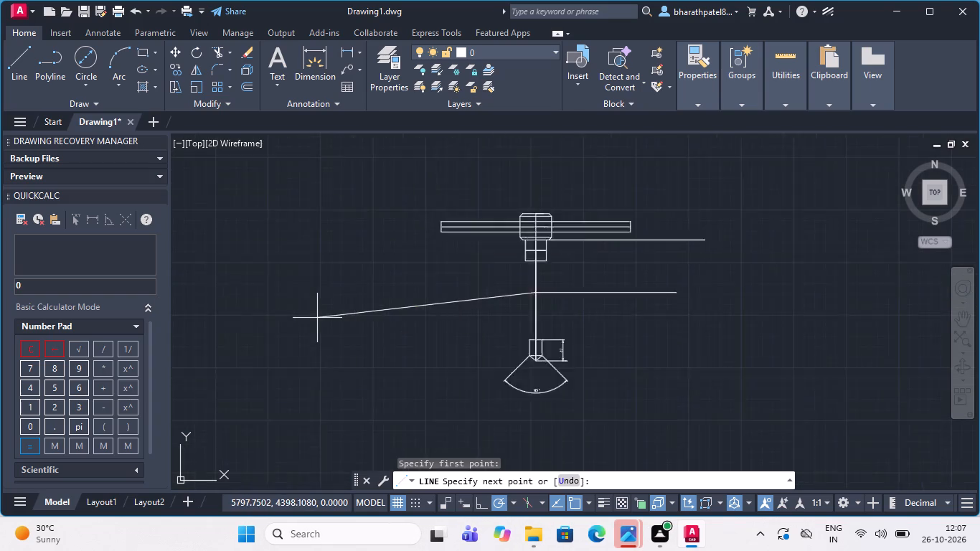
{"action": "left_click", "coordinate": [363, 278]}
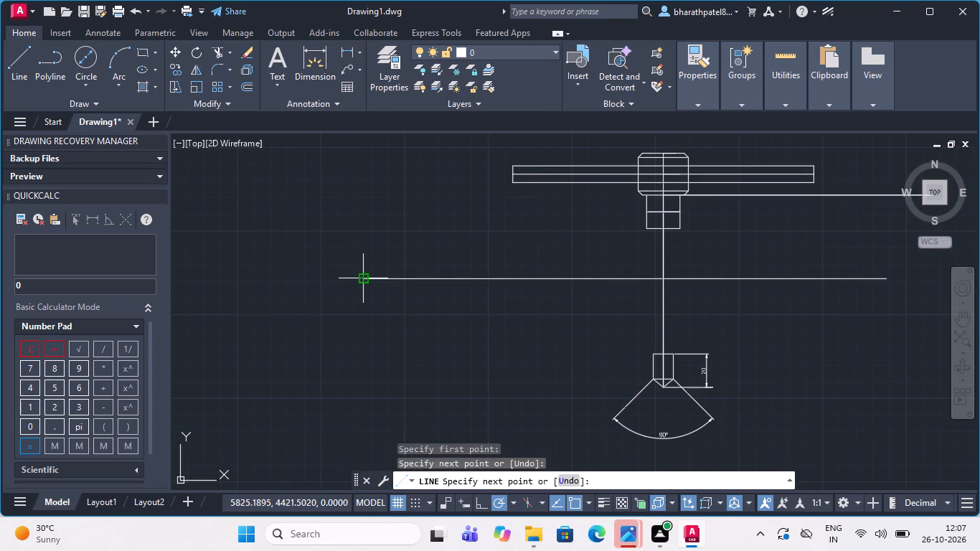
{"action": "key", "text": "Escape"}
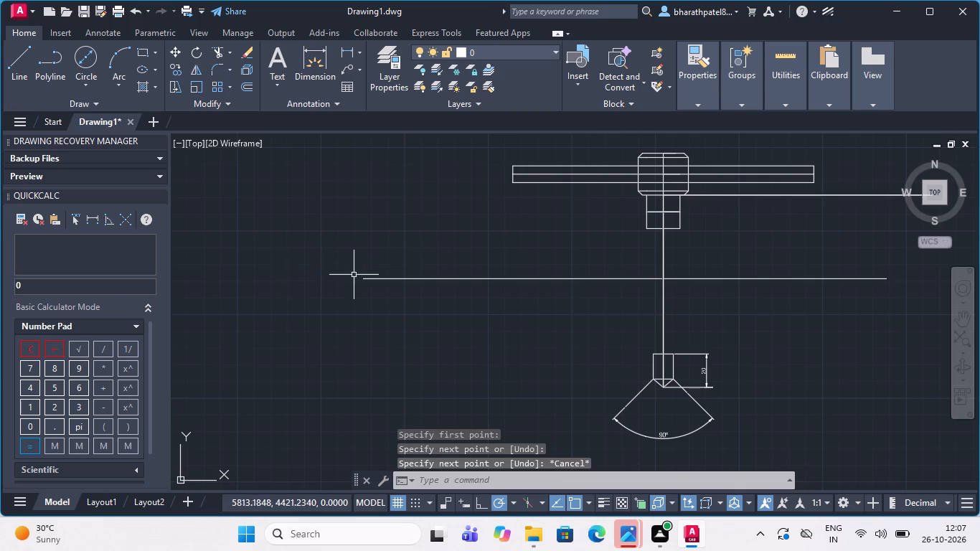
Draw a horizontal line about 128 units to the right from the lower neck section's bottom-right corner.
{"action": "scroll", "coordinate": [741, 206], "scroll_direction": "up", "scroll_amount": 3}
{"action": "scroll", "coordinate": [683, 230], "scroll_direction": "down", "scroll_amount": 4}
{"action": "scroll", "coordinate": [562, 279], "scroll_direction": "down", "scroll_amount": 1}
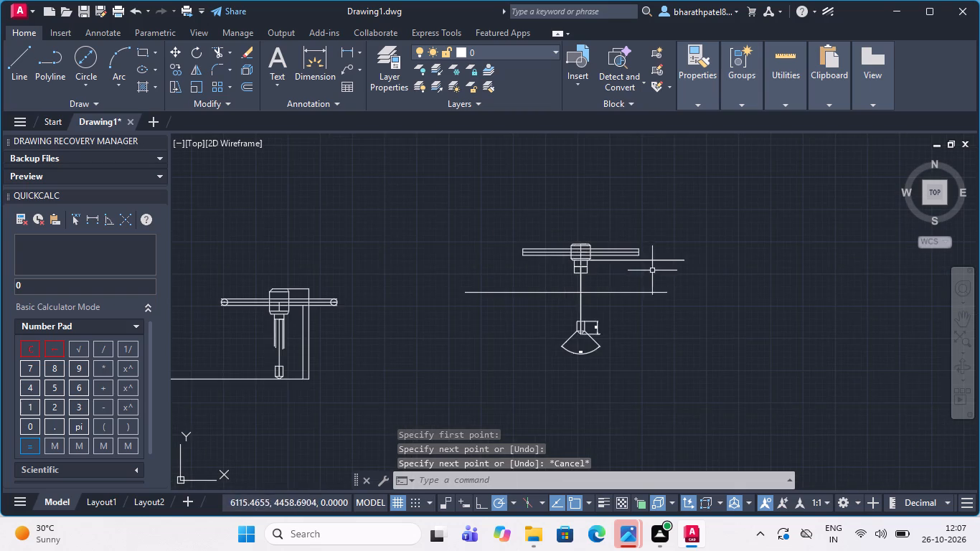
{"action": "scroll", "coordinate": [641, 280], "scroll_direction": "up", "scroll_amount": 3}
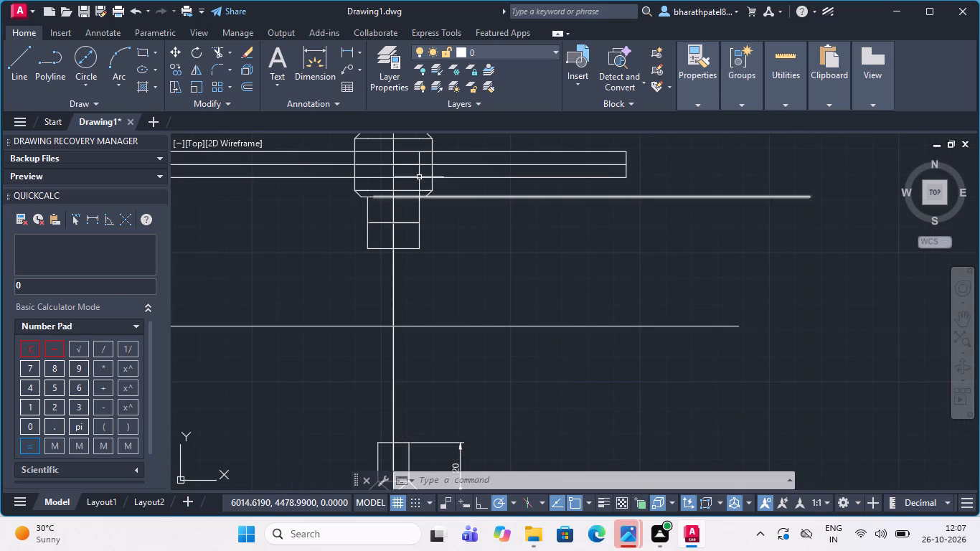
{"action": "left_click", "coordinate": [11, 64]}
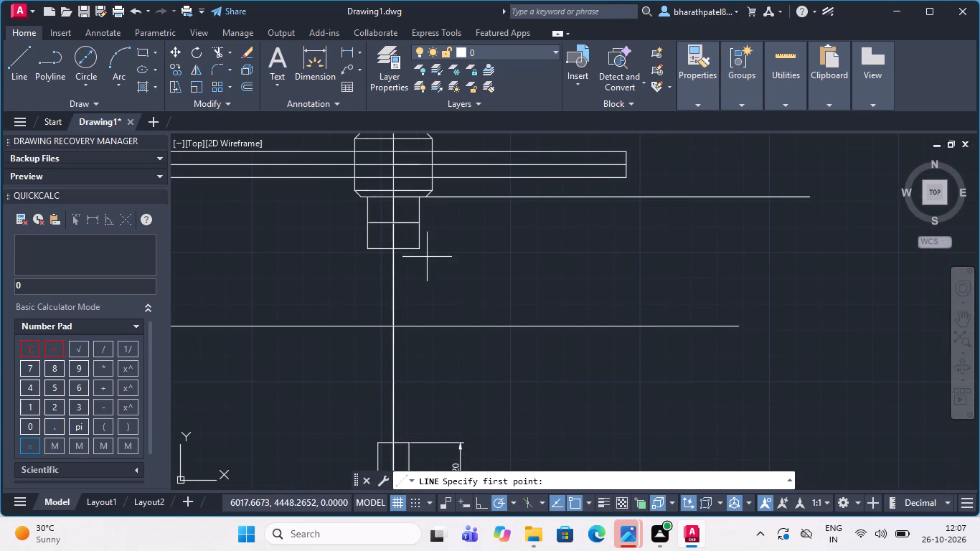
{"action": "left_click_drag", "start_coordinate": [419, 248], "coordinate": [430, 247]}
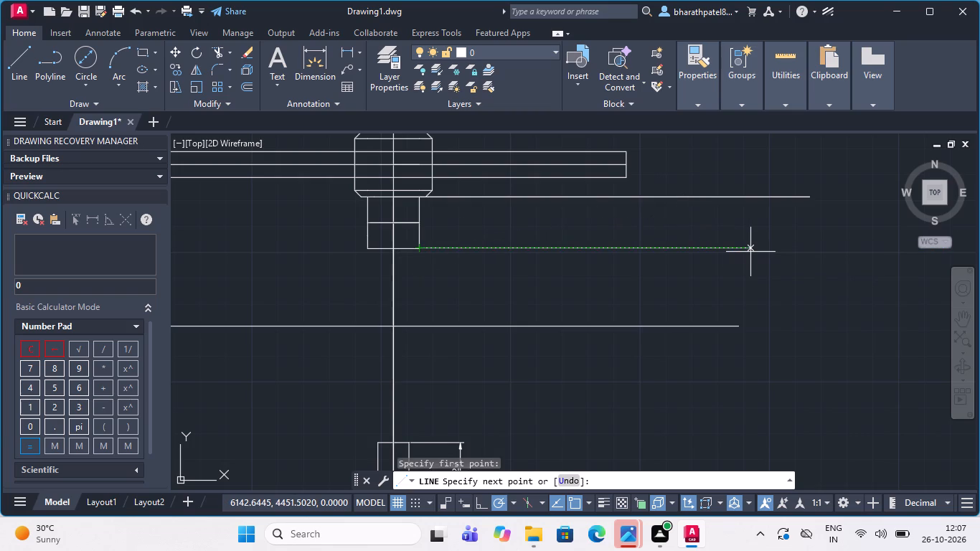
{"action": "left_click", "coordinate": [750, 252]}
{"action": "scroll", "coordinate": [755, 249], "scroll_direction": "down", "scroll_amount": 3}
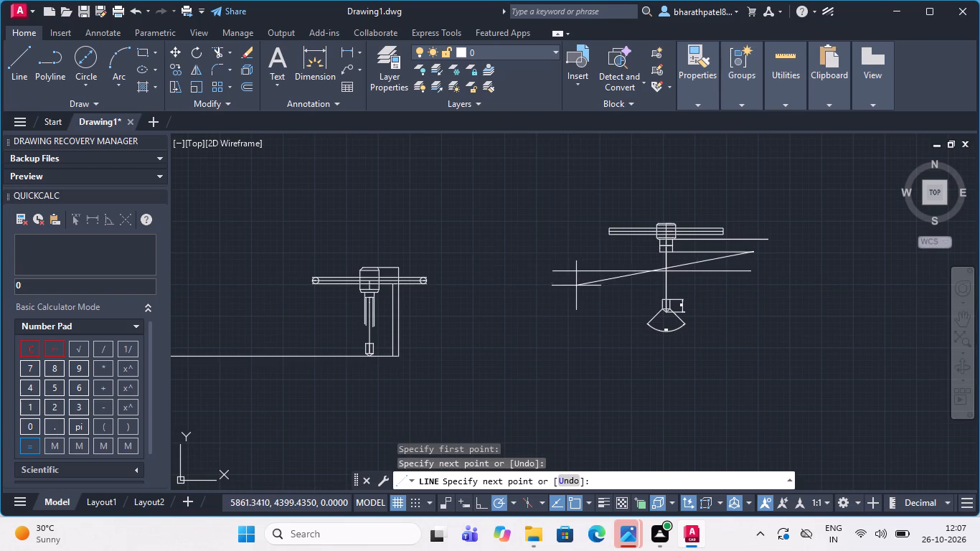
{"action": "key", "text": "Escape"}
Draw a horizontal line about 156 units to the left from the lower neck section's bottom-left corner.
{"action": "left_click", "coordinate": [17, 65]}
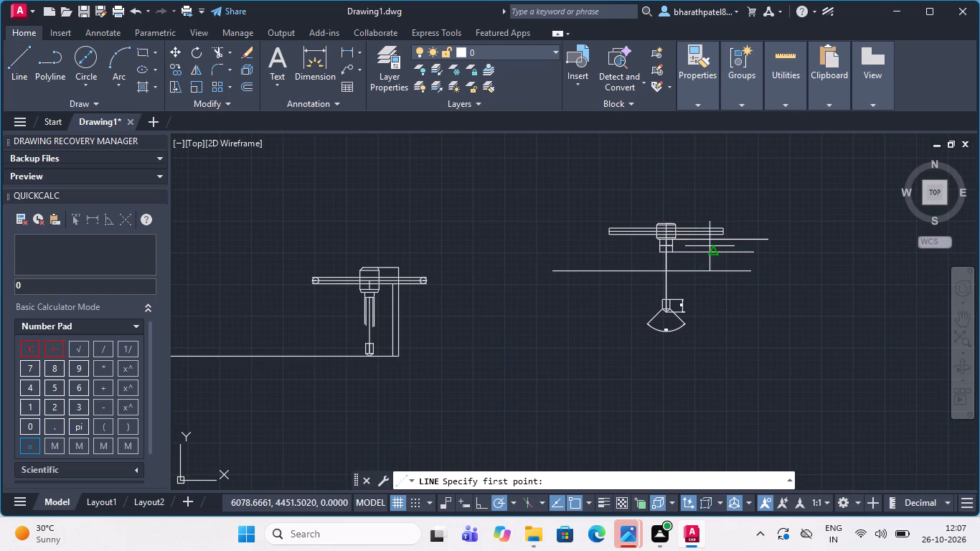
{"action": "scroll", "coordinate": [712, 248], "scroll_direction": "up", "scroll_amount": 3}
{"action": "left_click_drag", "start_coordinate": [573, 260], "coordinate": [545, 259]}
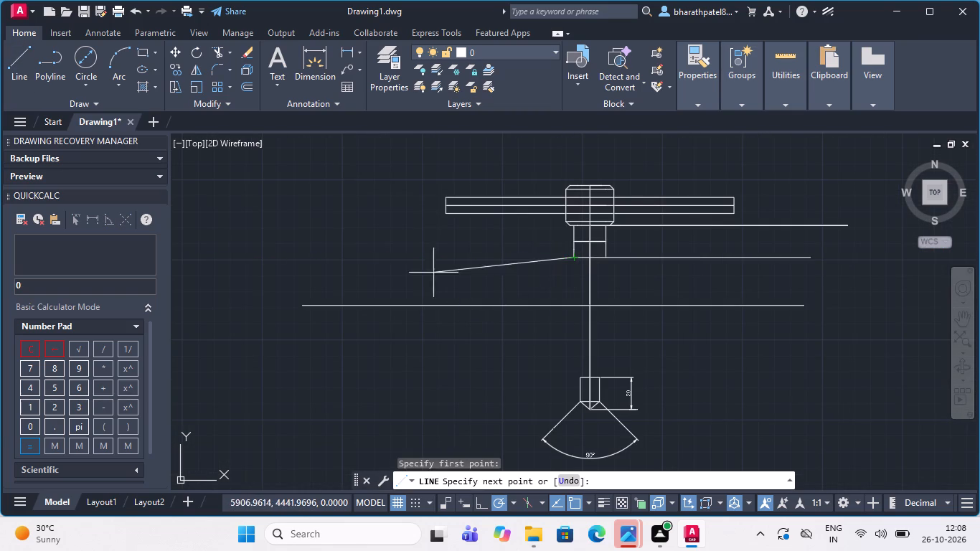
{"action": "left_click", "coordinate": [324, 258]}
{"action": "key", "text": "Escape"}
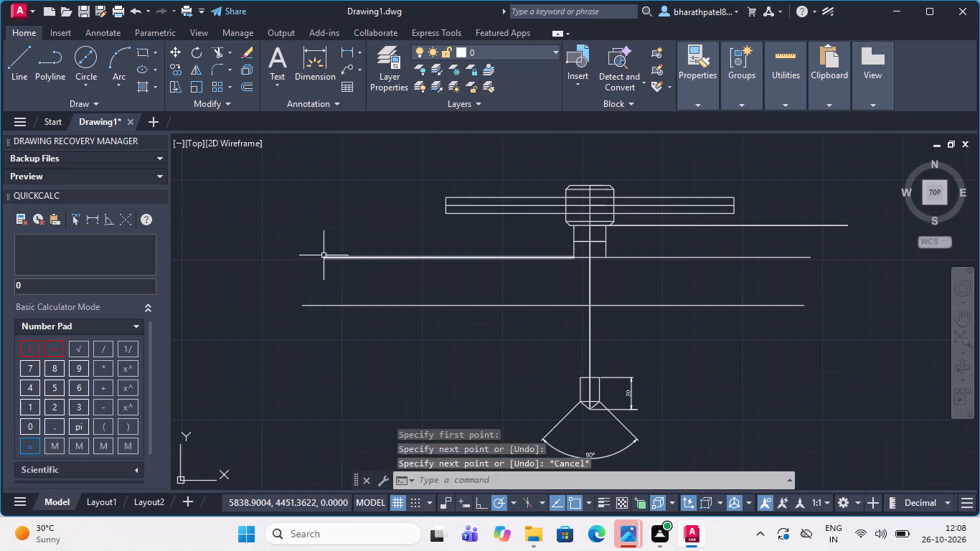
Trim away the centre line between the neck's bottom edge and the long horizontal line below it.
{"action": "scroll", "coordinate": [556, 282], "scroll_direction": "down", "scroll_amount": 2}
{"action": "scroll", "coordinate": [635, 272], "scroll_direction": "up", "scroll_amount": 4}
{"action": "scroll", "coordinate": [602, 276], "scroll_direction": "down", "scroll_amount": 2}
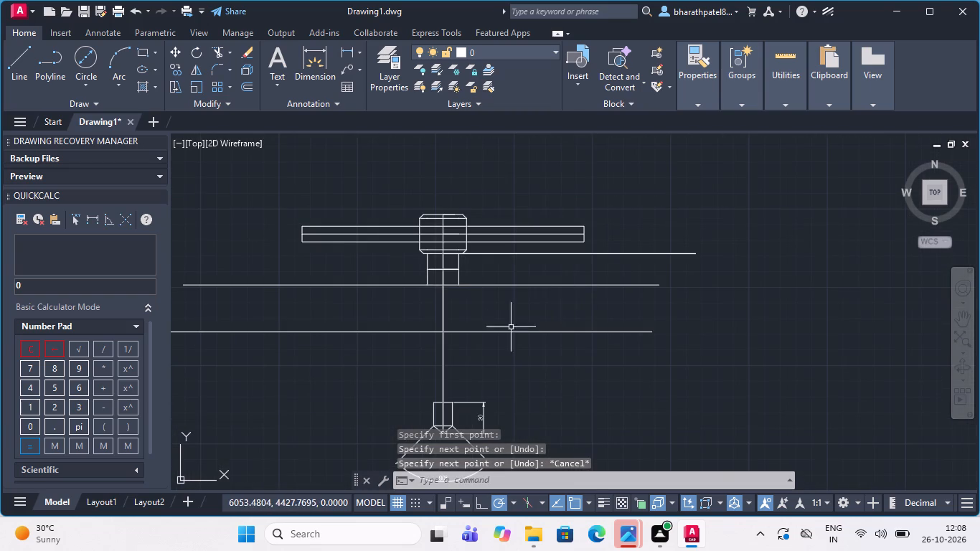
{"action": "scroll", "coordinate": [477, 334], "scroll_direction": "up", "scroll_amount": 2}
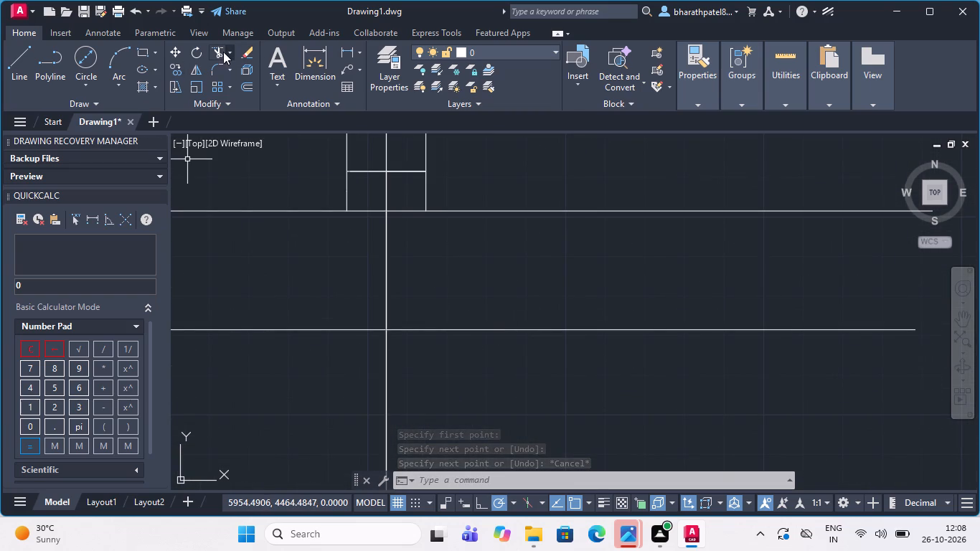
{"action": "left_click", "coordinate": [220, 53]}
{"action": "left_click_drag", "start_coordinate": [327, 293], "coordinate": [340, 293]}
{"action": "left_click", "coordinate": [494, 263]}
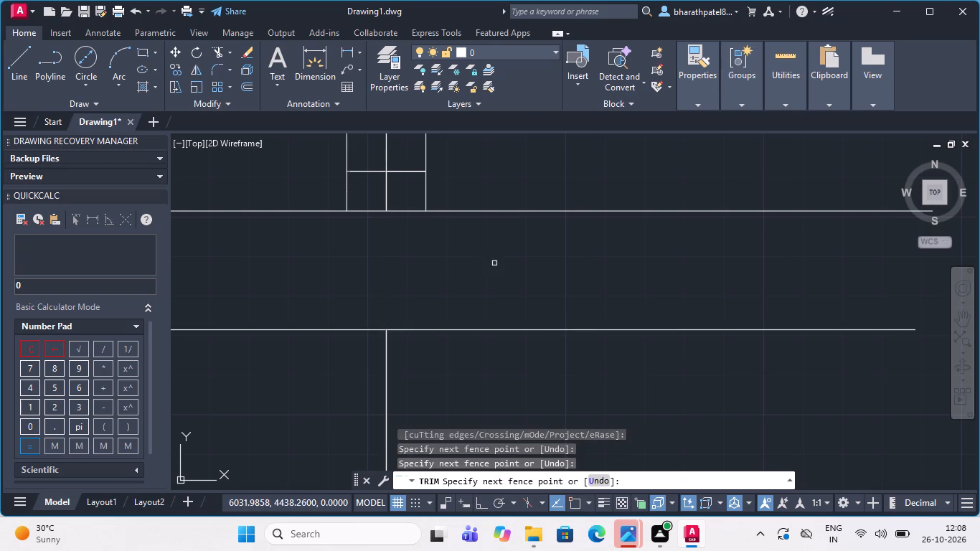
Draw a vertical line from the midpoint of the neck's bottom edge down to the long horizontal line below.
{"action": "left_click", "coordinate": [13, 59]}
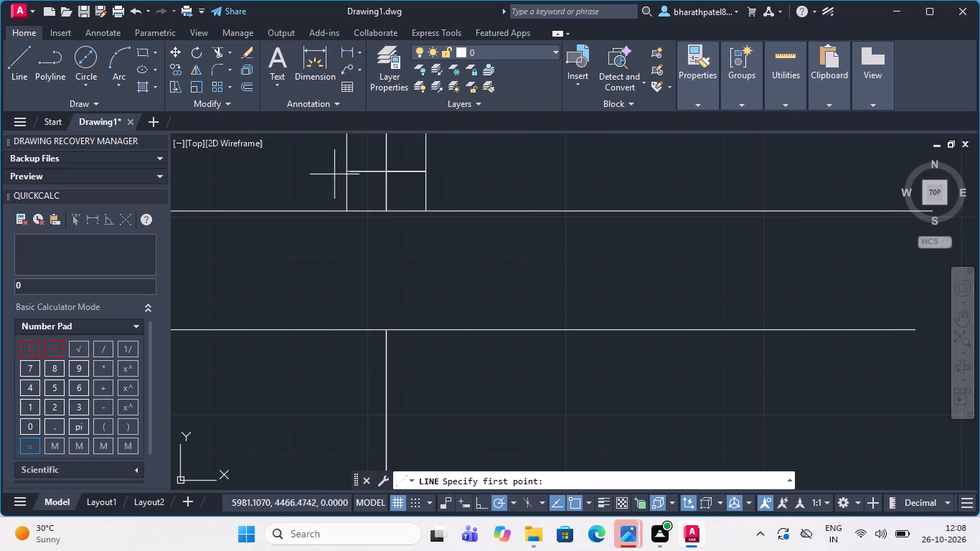
{"action": "left_click", "coordinate": [385, 209]}
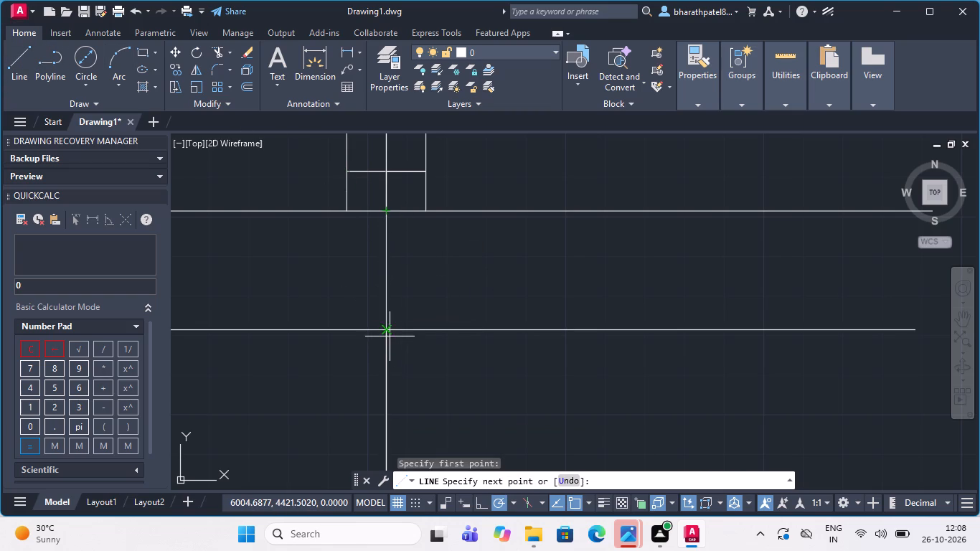
{"action": "scroll", "coordinate": [382, 331], "scroll_direction": "up", "scroll_amount": 3}
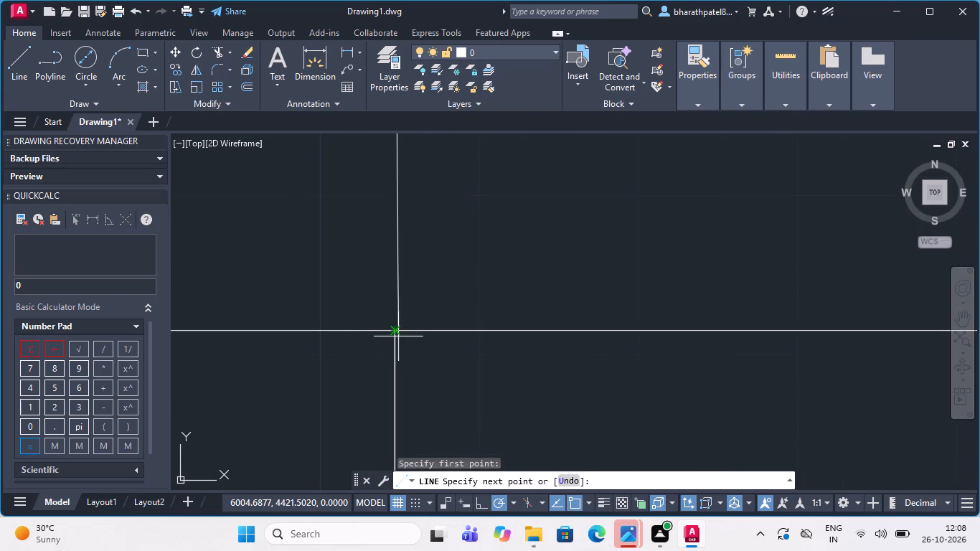
{"action": "left_click", "coordinate": [392, 331]}
{"action": "scroll", "coordinate": [392, 329], "scroll_direction": "down", "scroll_amount": 3}
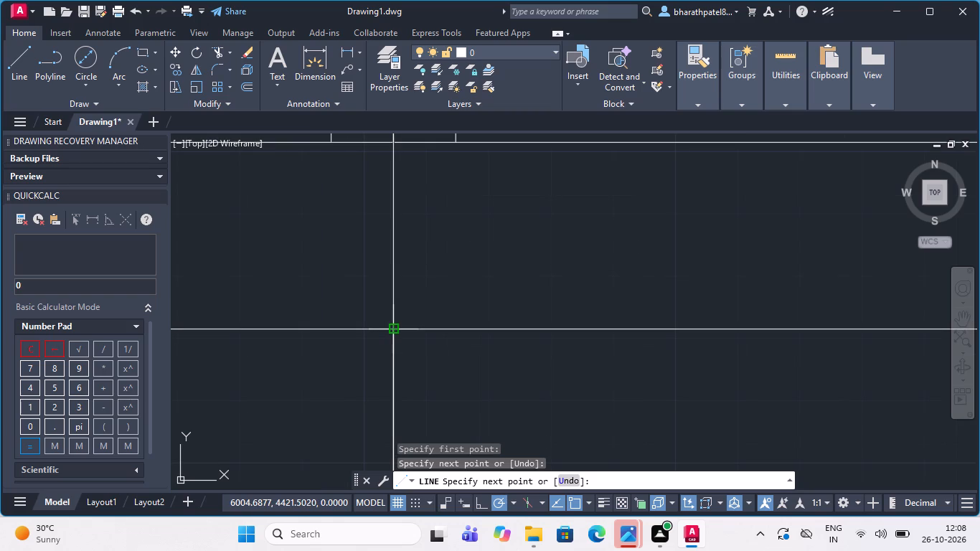
{"action": "key", "text": "Escape"}
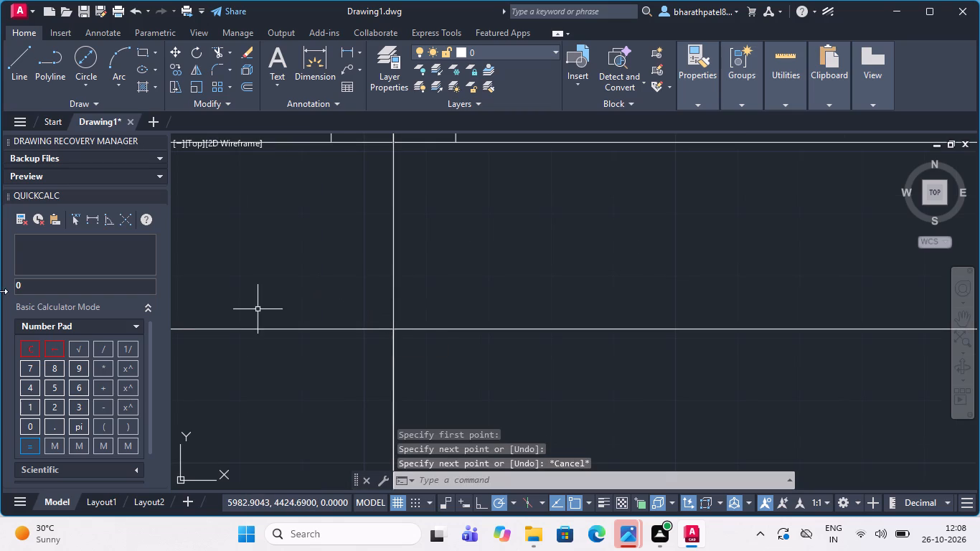
From the midpoint of the new vertical line, draw a line 75 units right, continued 150 units back to the left.
{"action": "left_click", "coordinate": [22, 67]}
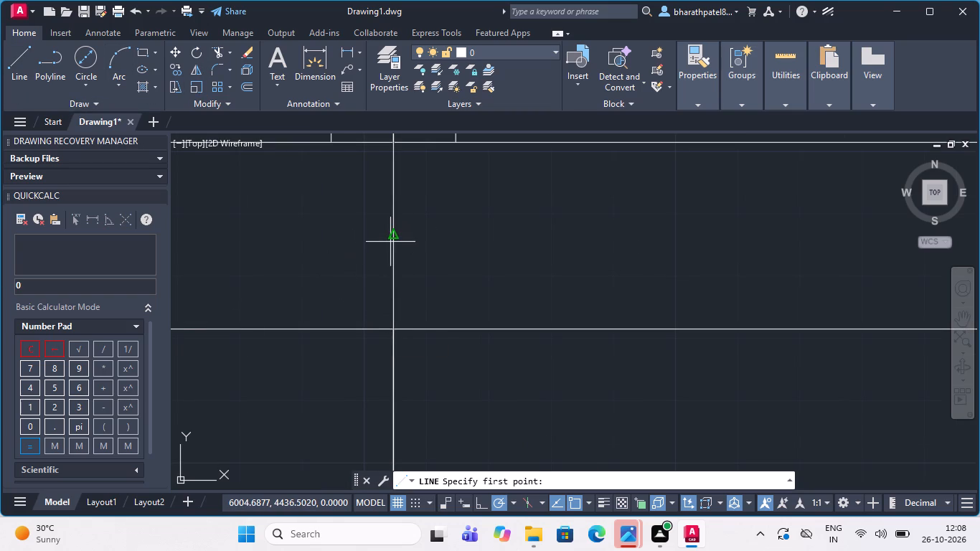
{"action": "left_click", "coordinate": [397, 232]}
{"action": "scroll", "coordinate": [396, 230], "scroll_direction": "down", "scroll_amount": 4}
{"action": "scroll", "coordinate": [463, 237], "scroll_direction": "up", "scroll_amount": 2}
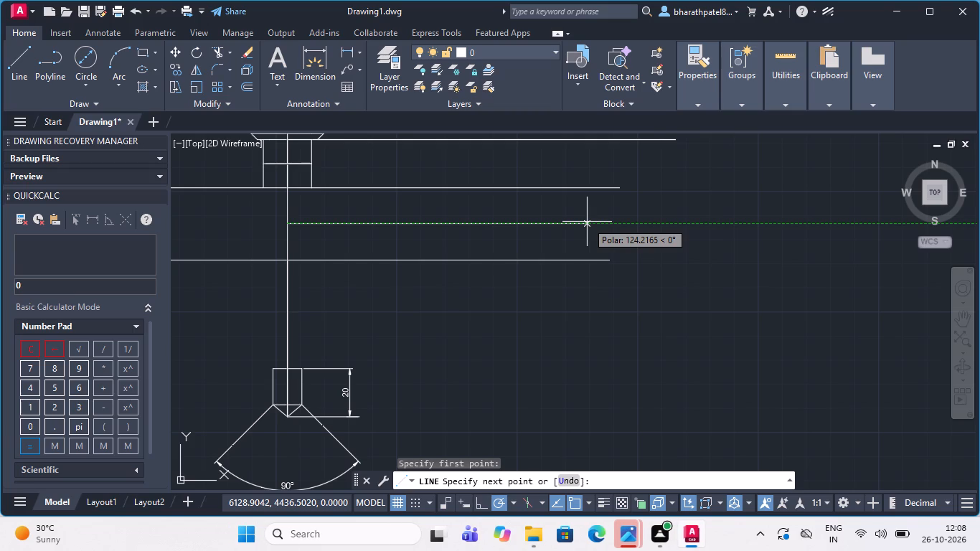
{"action": "type", "text": "75"}
{"action": "key", "text": "Return"}
{"action": "scroll", "coordinate": [582, 222], "scroll_direction": "down", "scroll_amount": 3}
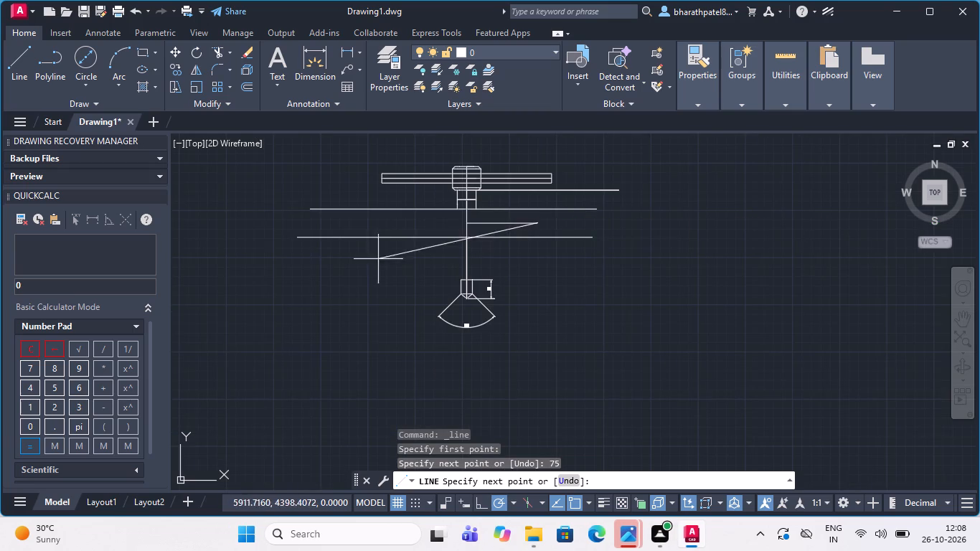
{"action": "scroll", "coordinate": [361, 229], "scroll_direction": "up", "scroll_amount": 2}
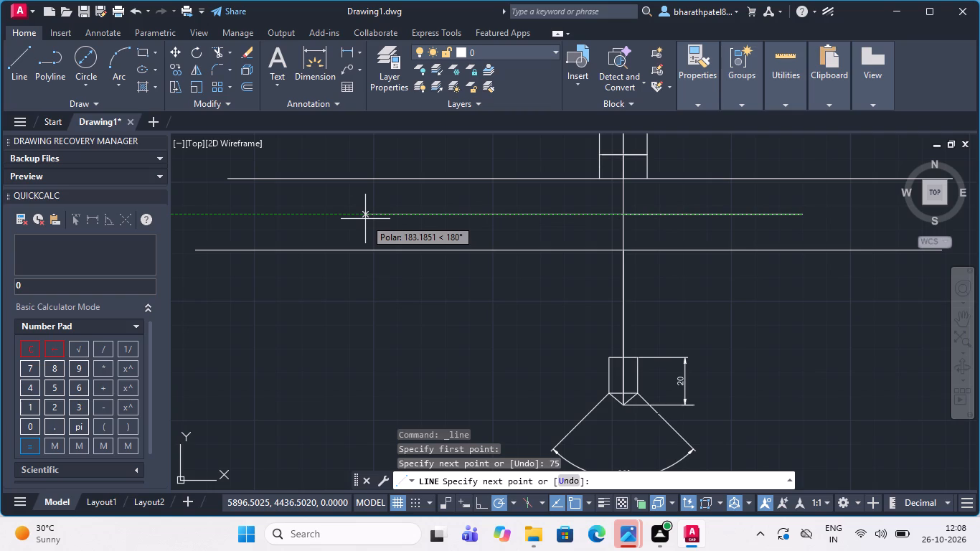
{"action": "type", "text": "150"}
{"action": "key", "text": "Return"}
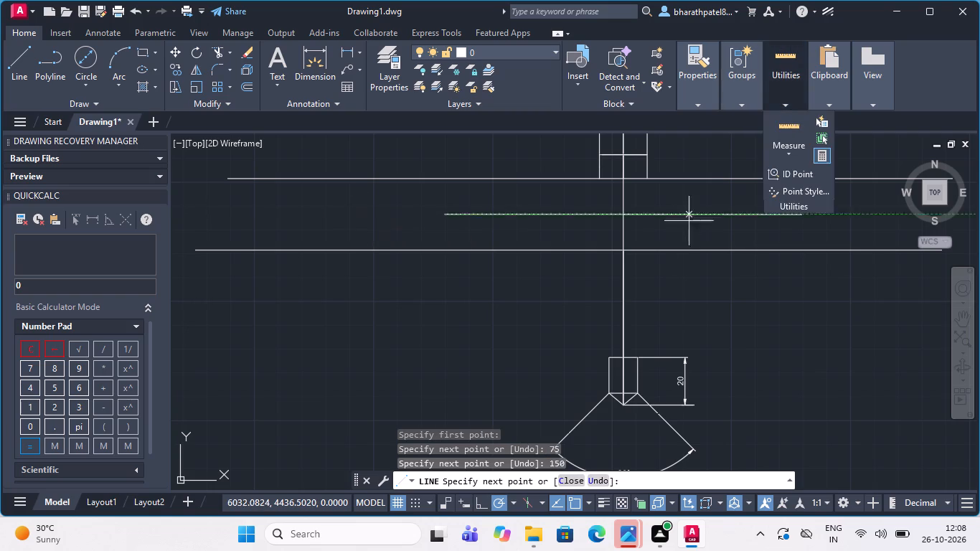
{"action": "key", "text": "Escape"}
Draw a circle of radius 15 centred on the left end of the 150-unit horizontal line.
{"action": "scroll", "coordinate": [443, 271], "scroll_direction": "down", "scroll_amount": 2}
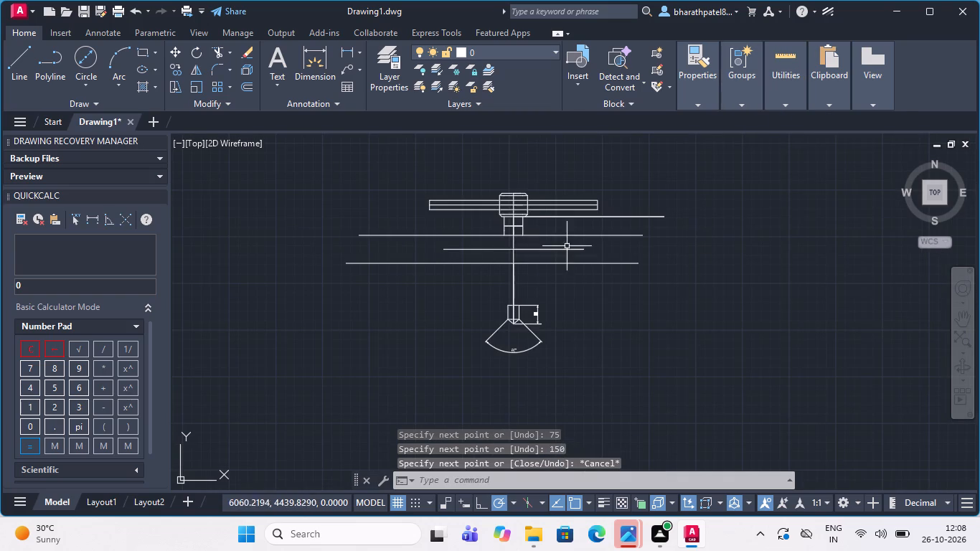
{"action": "scroll", "coordinate": [571, 236], "scroll_direction": "up", "scroll_amount": 1}
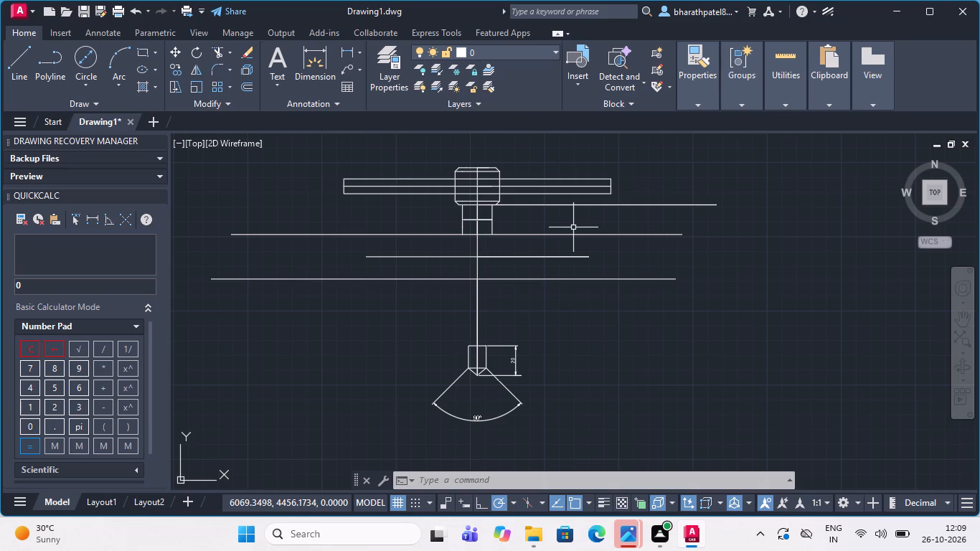
{"action": "scroll", "coordinate": [573, 227], "scroll_direction": "up", "scroll_amount": 1}
{"action": "scroll", "coordinate": [562, 208], "scroll_direction": "down", "scroll_amount": 3}
{"action": "scroll", "coordinate": [575, 225], "scroll_direction": "up", "scroll_amount": 2}
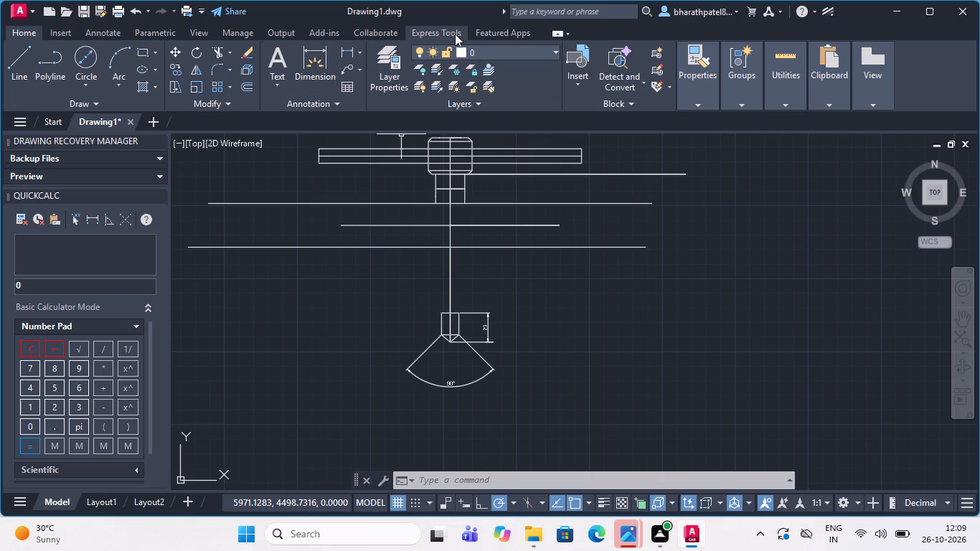
{"action": "left_click", "coordinate": [85, 81]}
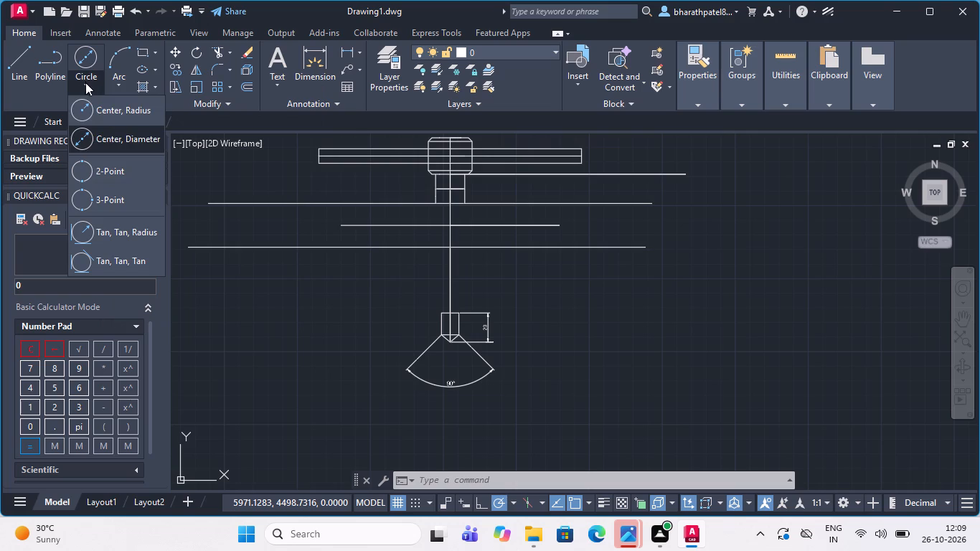
{"action": "left_click", "coordinate": [90, 108]}
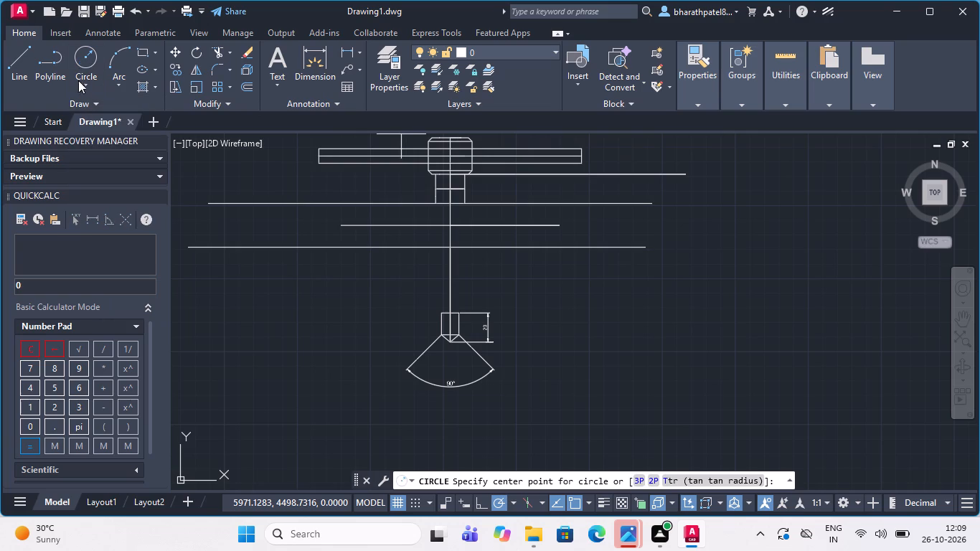
{"action": "left_click", "coordinate": [79, 68]}
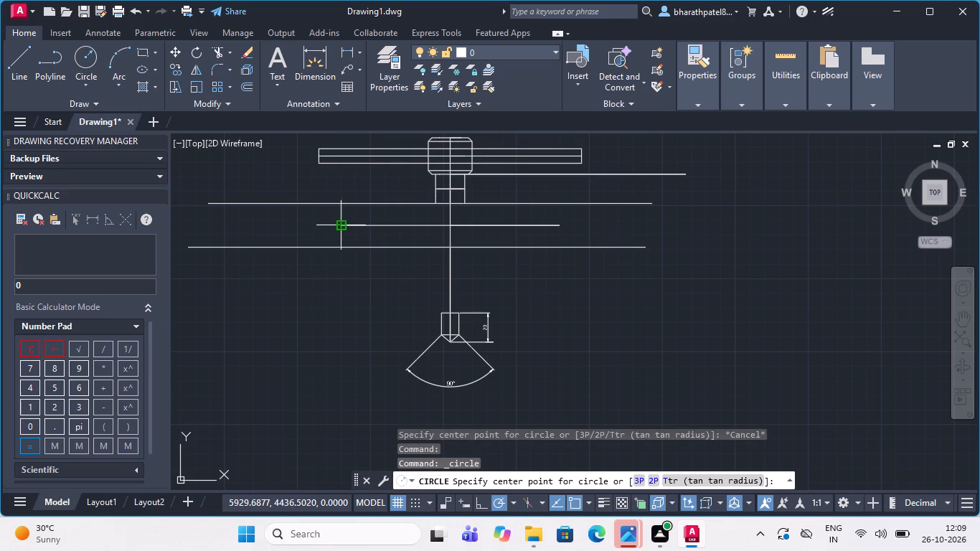
{"action": "scroll", "coordinate": [341, 224], "scroll_direction": "up", "scroll_amount": 2}
{"action": "left_click", "coordinate": [336, 230]}
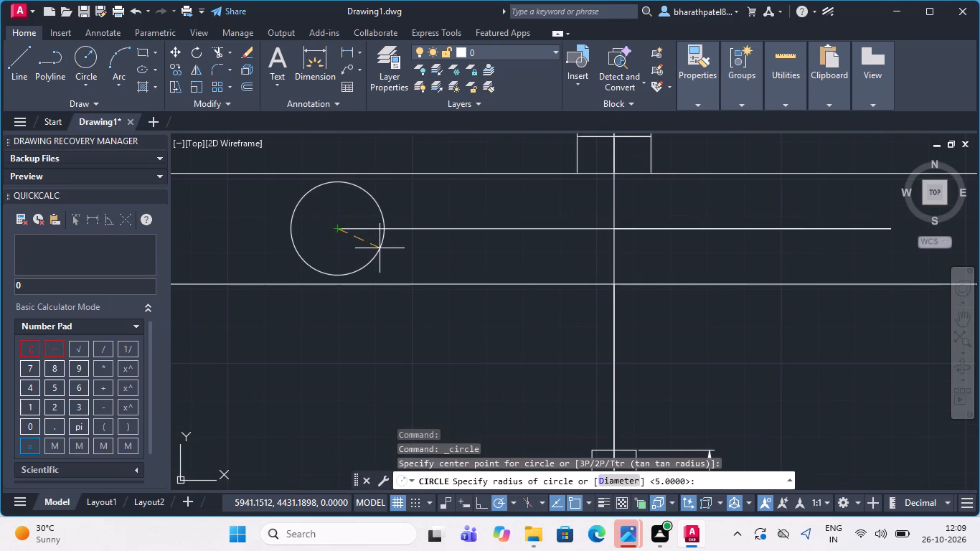
{"action": "type", "text": "15"}
{"action": "key", "text": "Return"}
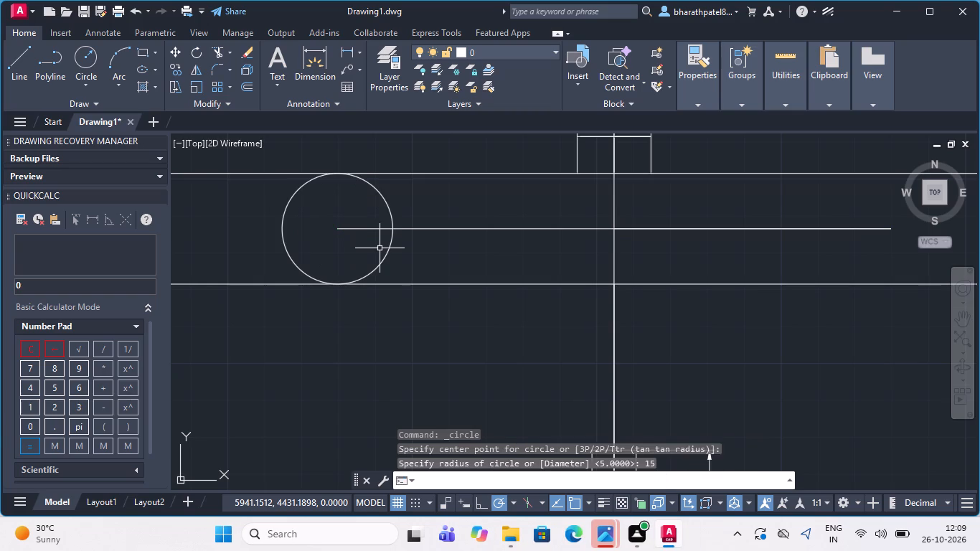
Draw a circle of radius 15 centred on the right end of the 150-unit horizontal line.
{"action": "left_click", "coordinate": [76, 68]}
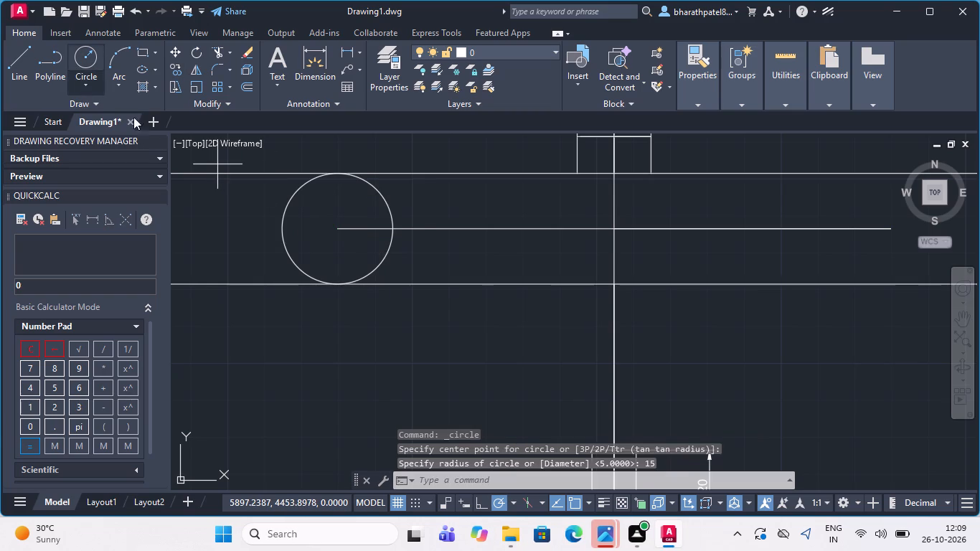
{"action": "scroll", "coordinate": [164, 179], "scroll_direction": "down", "scroll_amount": 2}
{"action": "scroll", "coordinate": [288, 230], "scroll_direction": "down", "scroll_amount": 2}
{"action": "scroll", "coordinate": [559, 227], "scroll_direction": "up", "scroll_amount": 3}
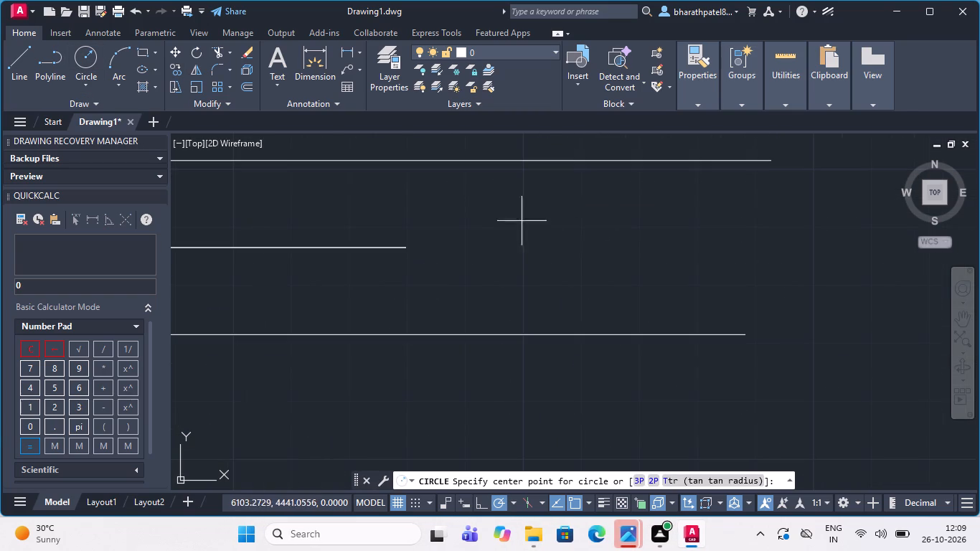
{"action": "left_click_drag", "start_coordinate": [403, 252], "coordinate": [410, 254]}
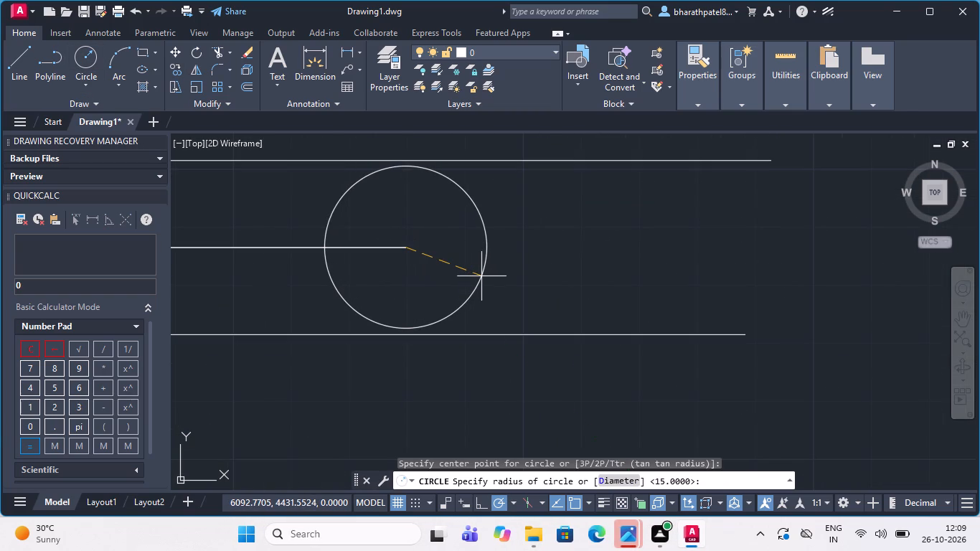
{"action": "type", "text": "15"}
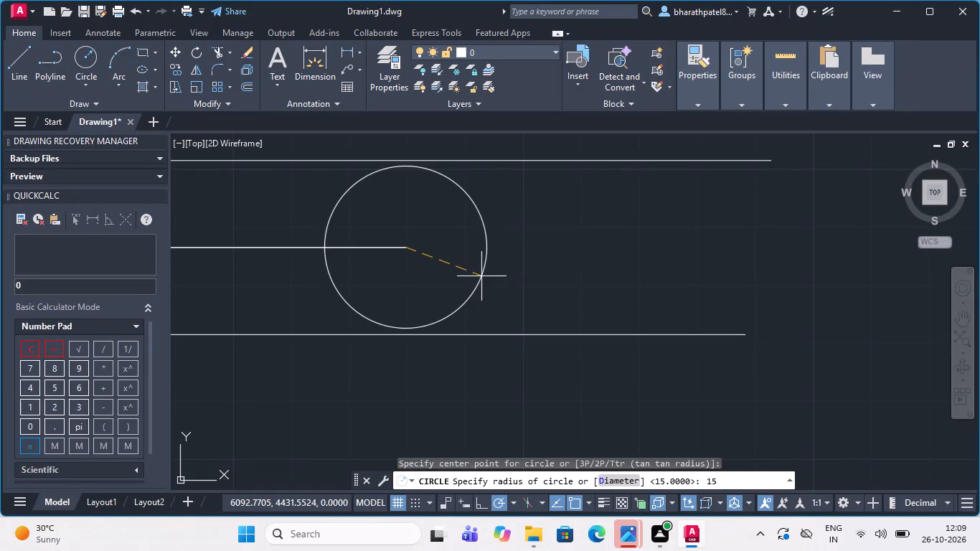
{"action": "key", "text": "Return"}
{"action": "scroll", "coordinate": [504, 267], "scroll_direction": "down", "scroll_amount": 4}
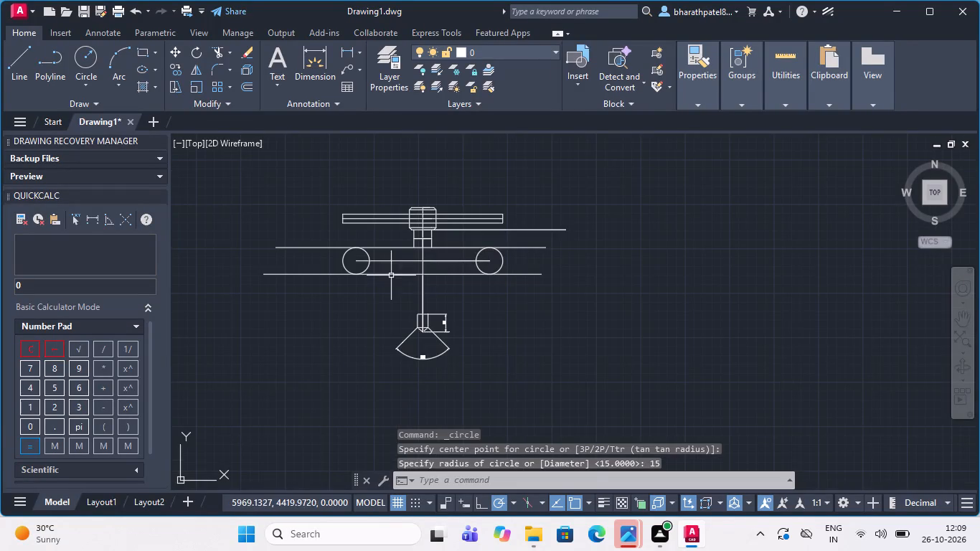
Draw a concentric circle of diameter 18 inside the left radius-15 circle.
{"action": "scroll", "coordinate": [359, 256], "scroll_direction": "up", "scroll_amount": 3}
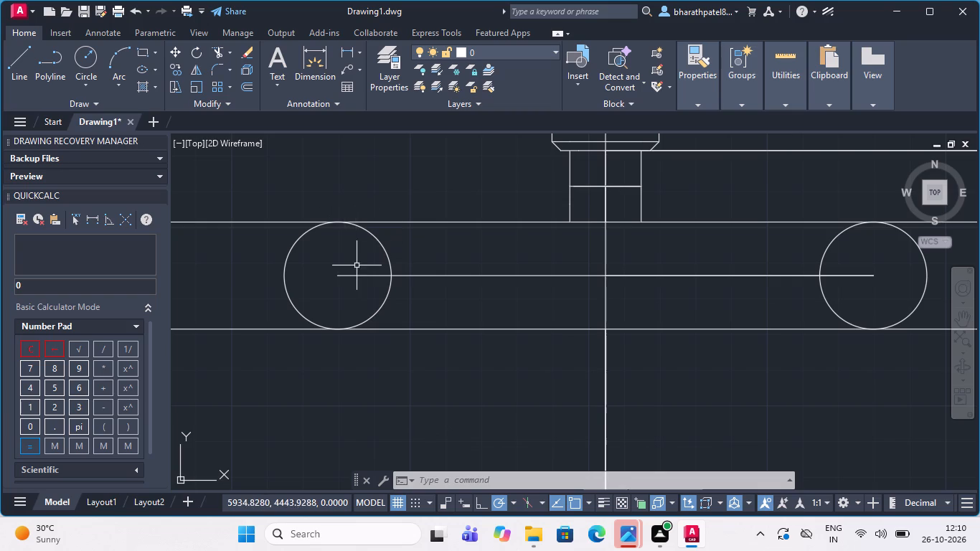
{"action": "left_click", "coordinate": [75, 62]}
{"action": "left_click", "coordinate": [86, 84]}
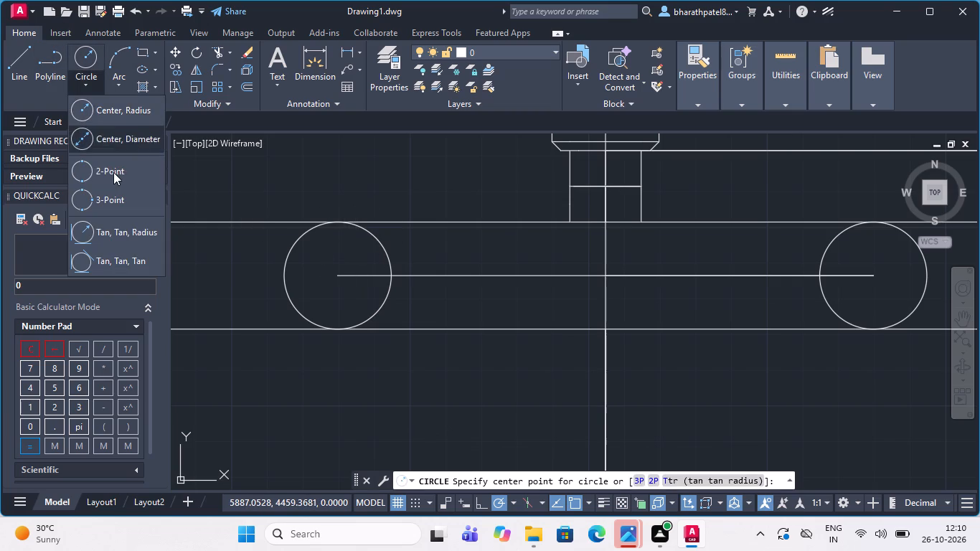
{"action": "left_click", "coordinate": [107, 136]}
{"action": "scroll", "coordinate": [356, 265], "scroll_direction": "up", "scroll_amount": 2}
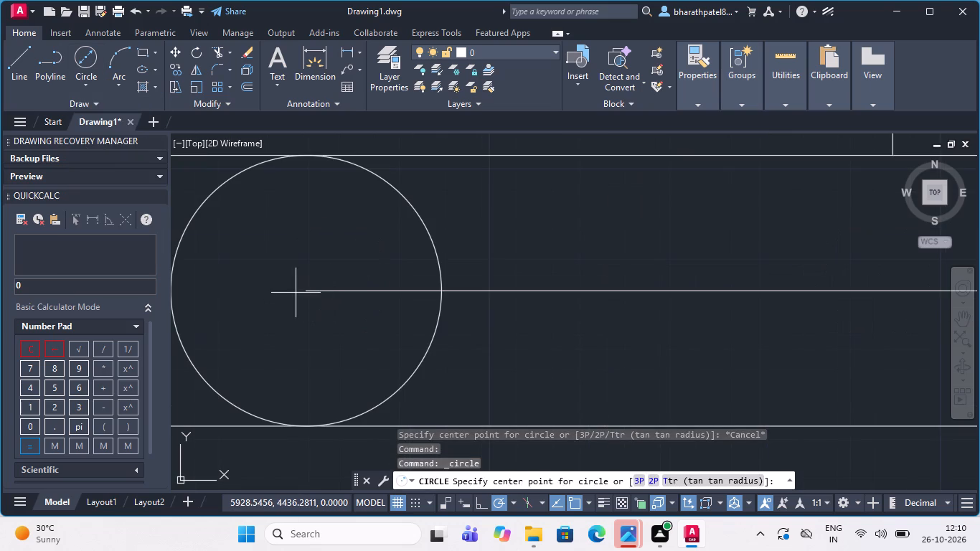
{"action": "left_click_drag", "start_coordinate": [311, 292], "coordinate": [333, 305]}
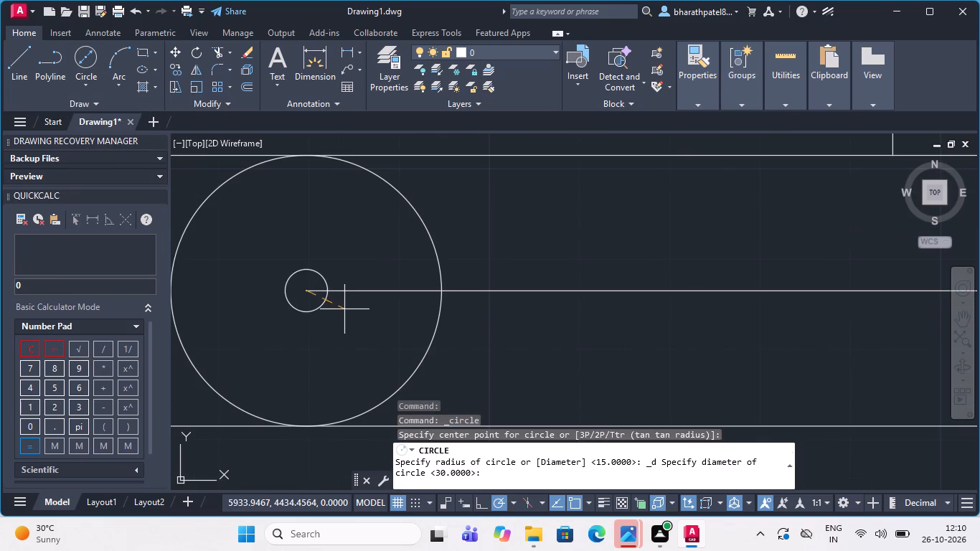
{"action": "key", "text": "1"}
{"action": "key", "text": "8"}
{"action": "key", "text": "Return"}
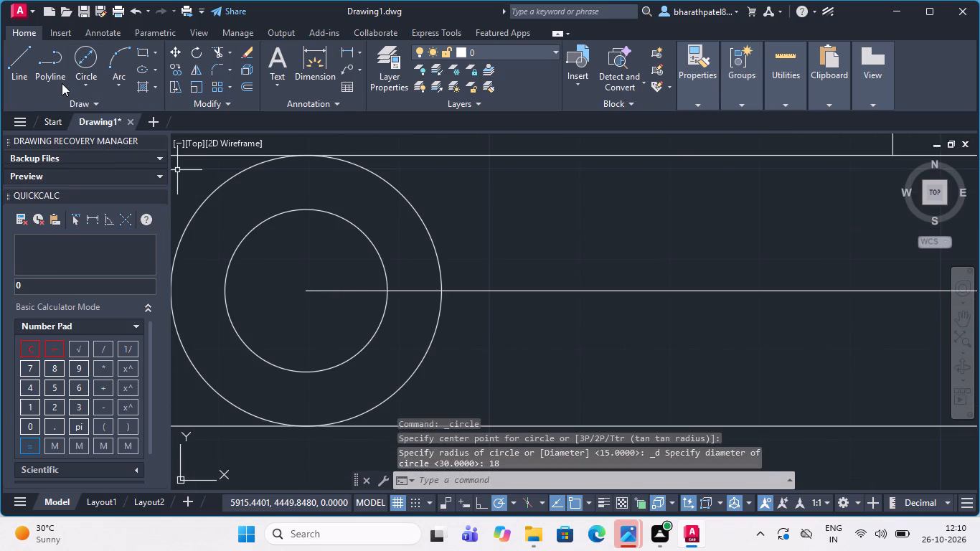
Draw a concentric circle of diameter 18 inside the right radius-15 circle.
{"action": "left_click", "coordinate": [73, 75]}
{"action": "left_click", "coordinate": [90, 62]}
{"action": "scroll", "coordinate": [90, 64], "scroll_direction": "down", "scroll_amount": 4}
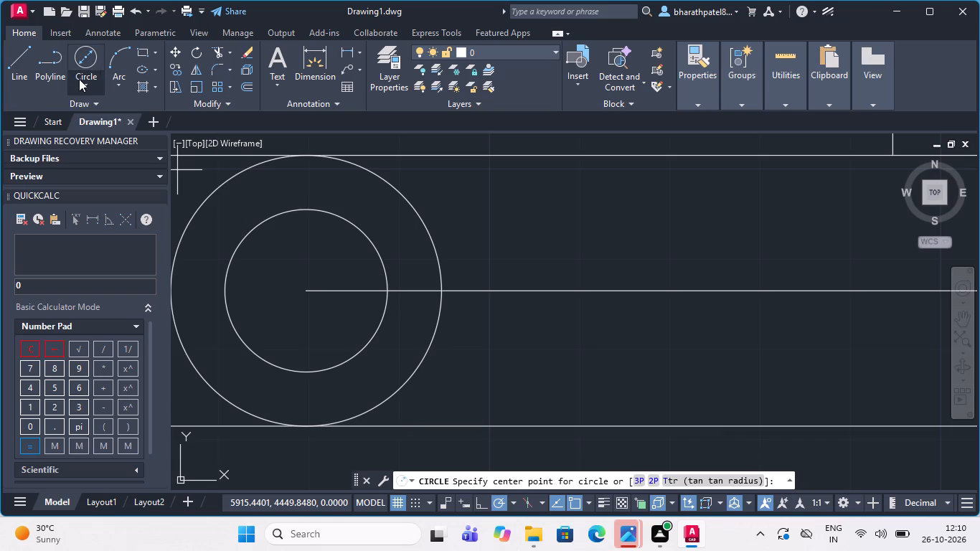
{"action": "scroll", "coordinate": [176, 176], "scroll_direction": "down", "scroll_amount": 7}
{"action": "scroll", "coordinate": [567, 206], "scroll_direction": "up", "scroll_amount": 2}
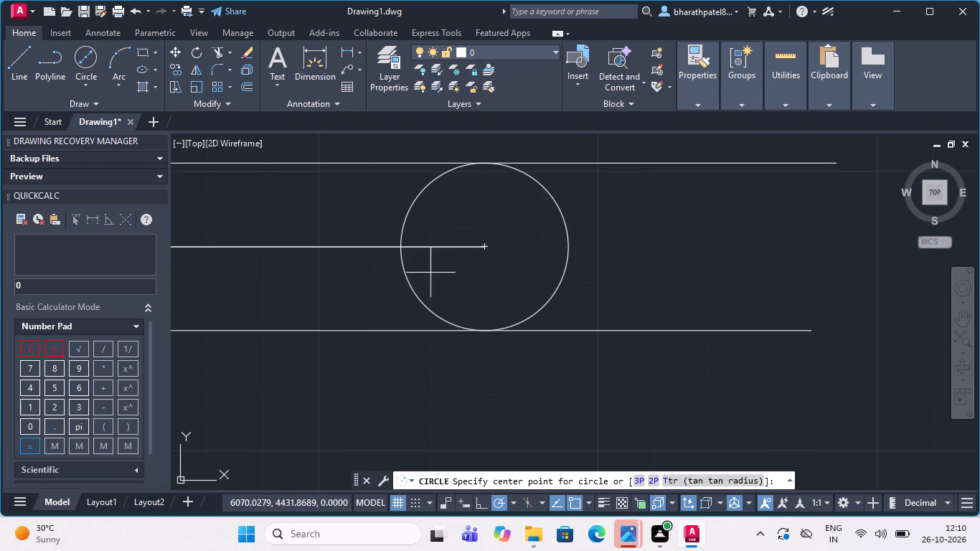
{"action": "left_click_drag", "start_coordinate": [482, 249], "coordinate": [500, 262]}
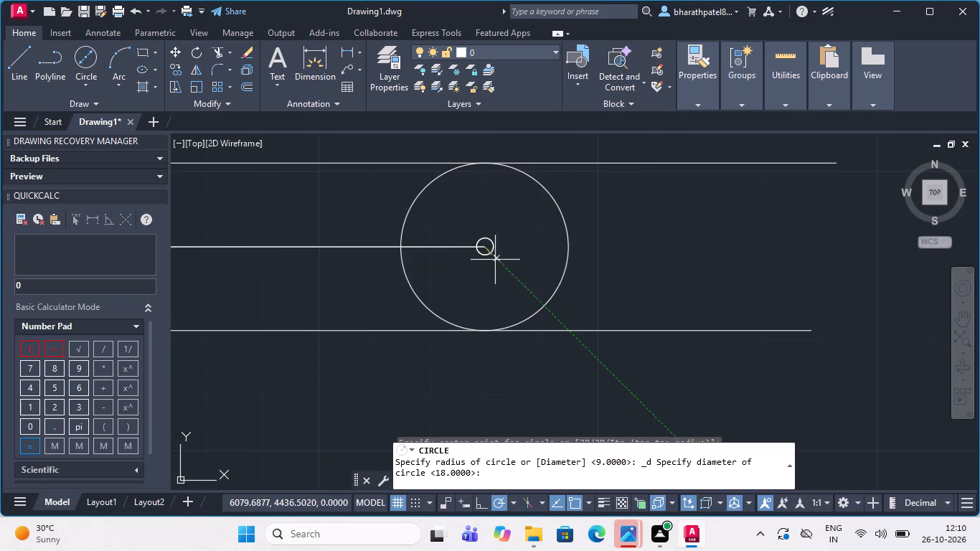
{"action": "type", "text": "18"}
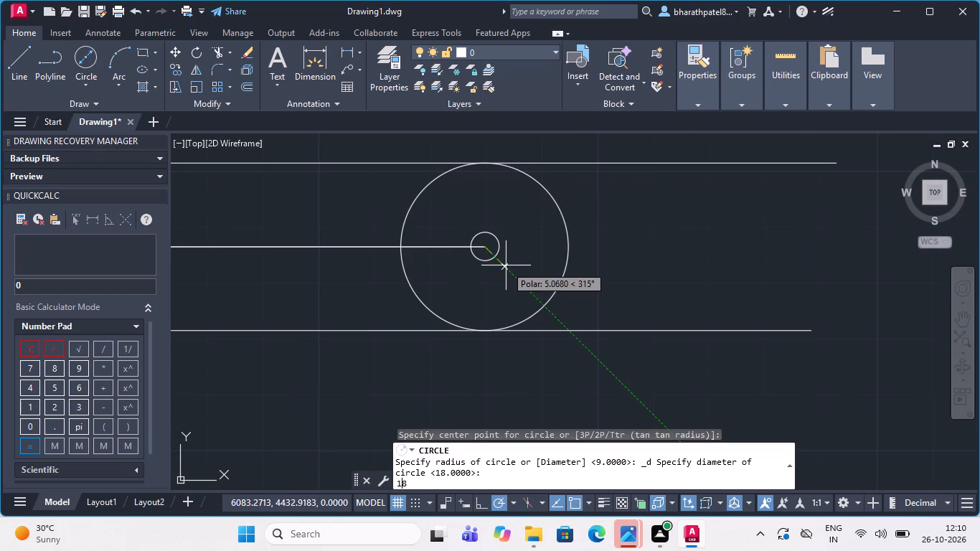
{"action": "key", "text": "Return"}
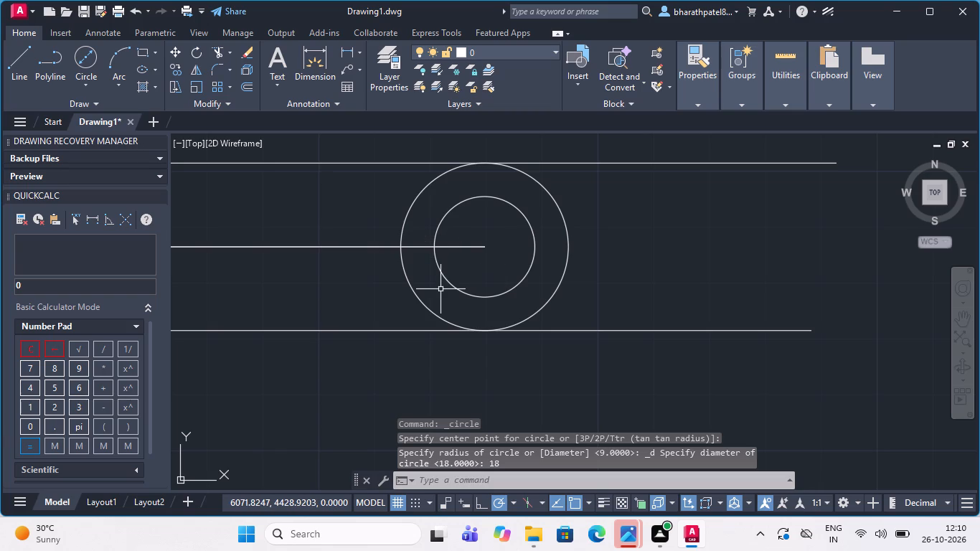
Trim the overhanging ends of the two long horizontal lines beyond the left and right outer circles.
{"action": "scroll", "coordinate": [330, 295], "scroll_direction": "down", "scroll_amount": 4}
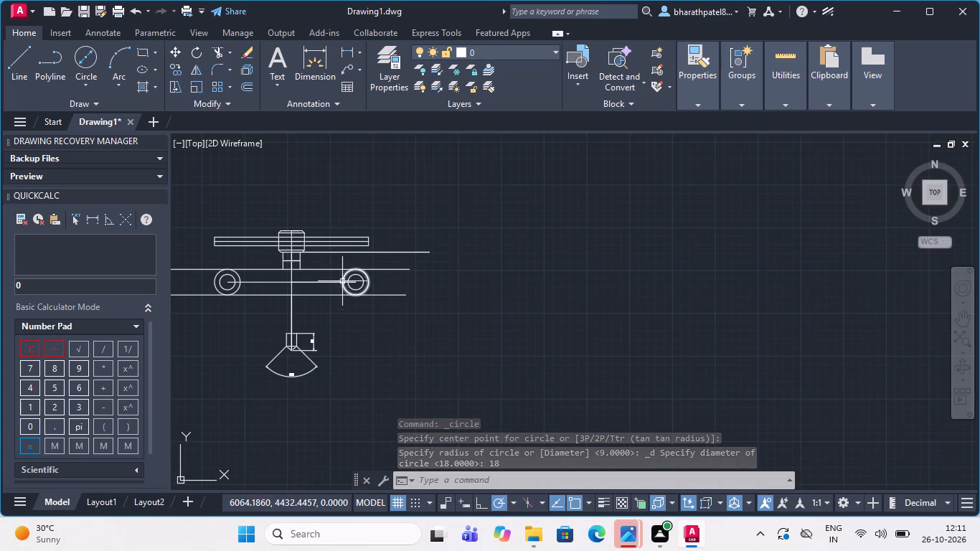
{"action": "scroll", "coordinate": [155, 290], "scroll_direction": "up", "scroll_amount": 1}
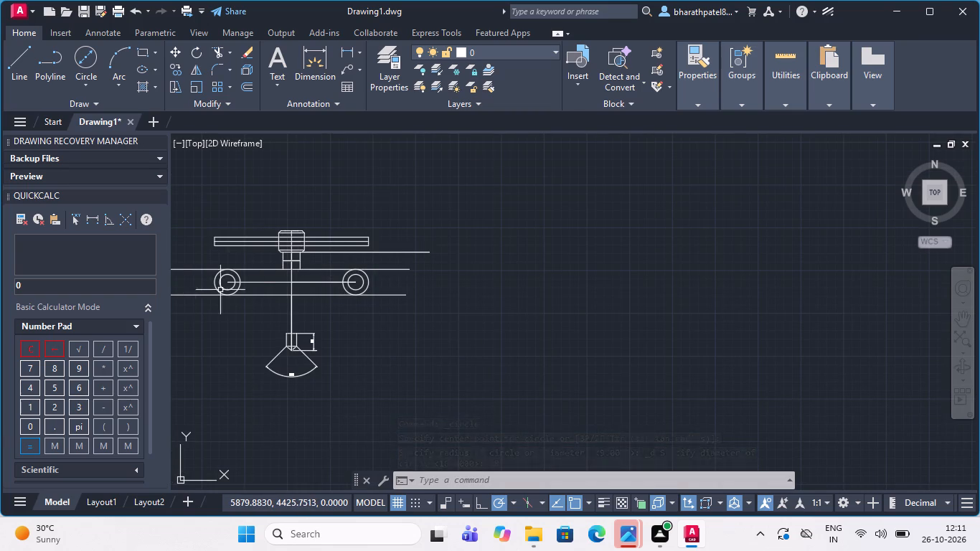
{"action": "scroll", "coordinate": [268, 270], "scroll_direction": "down", "scroll_amount": 1}
{"action": "scroll", "coordinate": [199, 270], "scroll_direction": "up", "scroll_amount": 3}
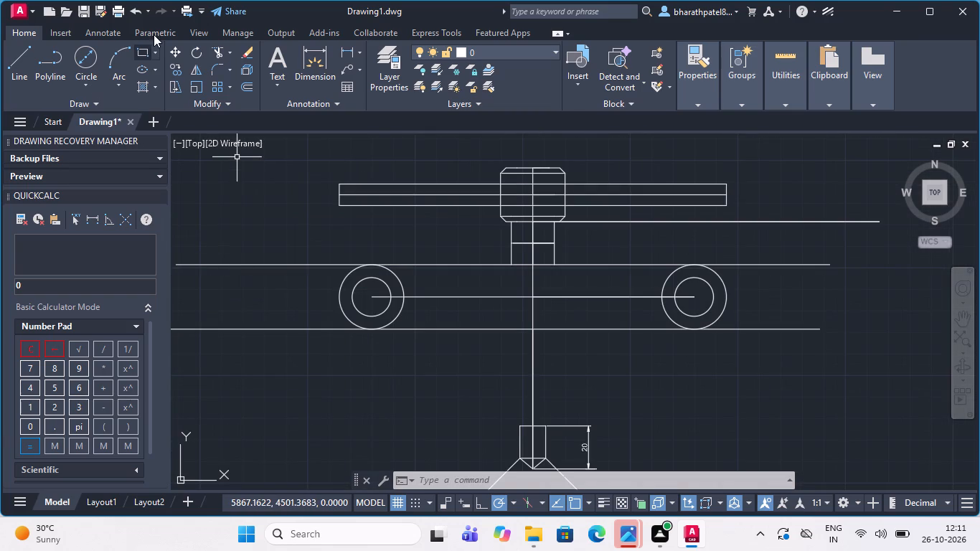
{"action": "left_click", "coordinate": [215, 50]}
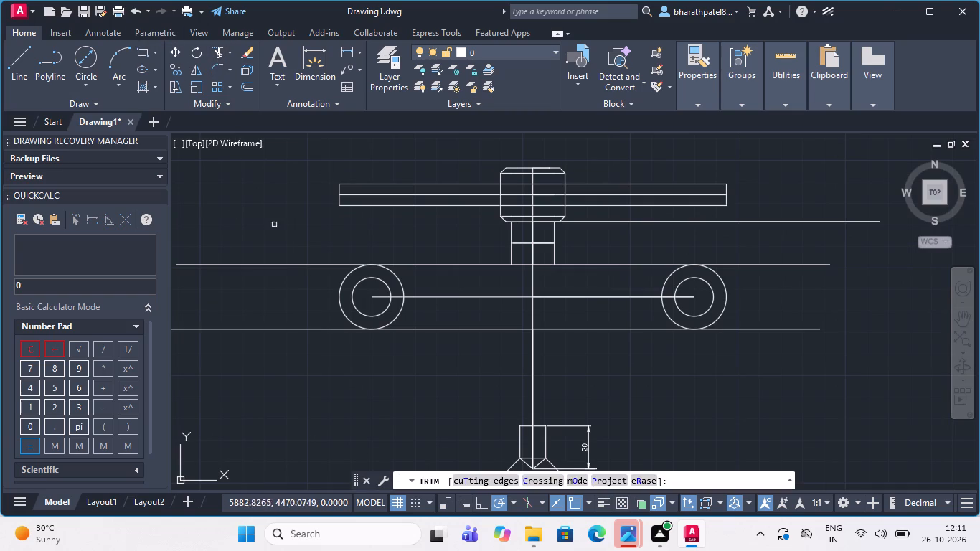
{"action": "left_click_drag", "start_coordinate": [287, 220], "coordinate": [273, 273]}
{"action": "left_click_drag", "start_coordinate": [268, 356], "coordinate": [271, 339]}
{"action": "left_click", "coordinate": [275, 309]}
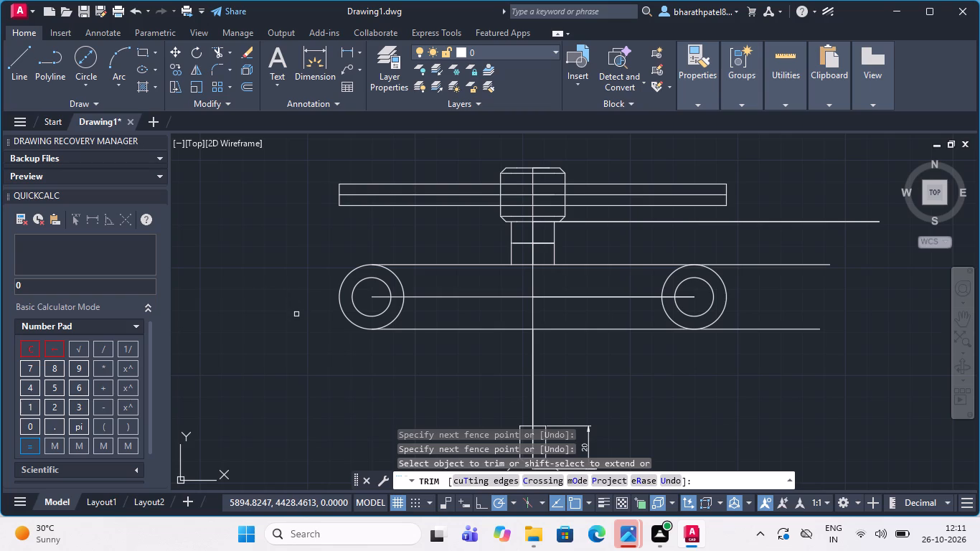
{"action": "left_click", "coordinate": [759, 251]}
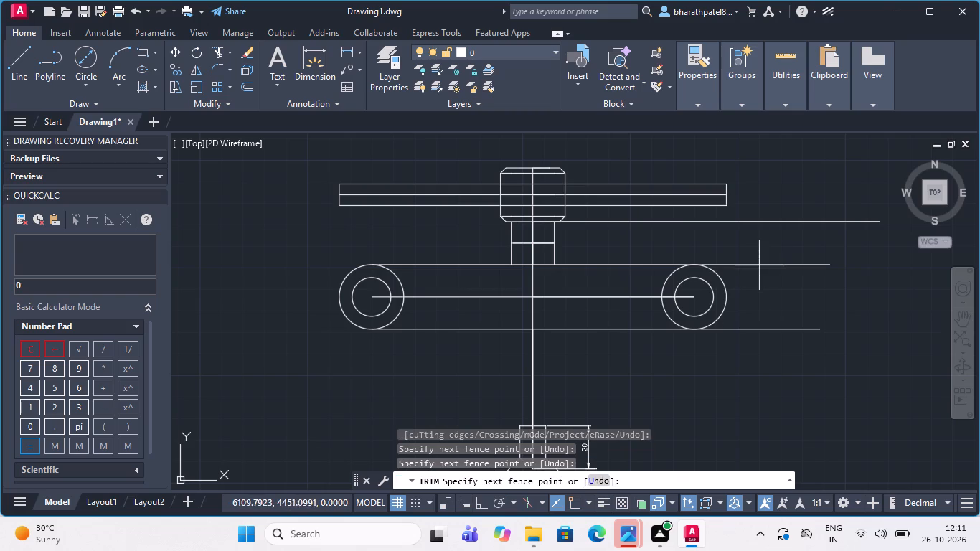
{"action": "left_click", "coordinate": [751, 340]}
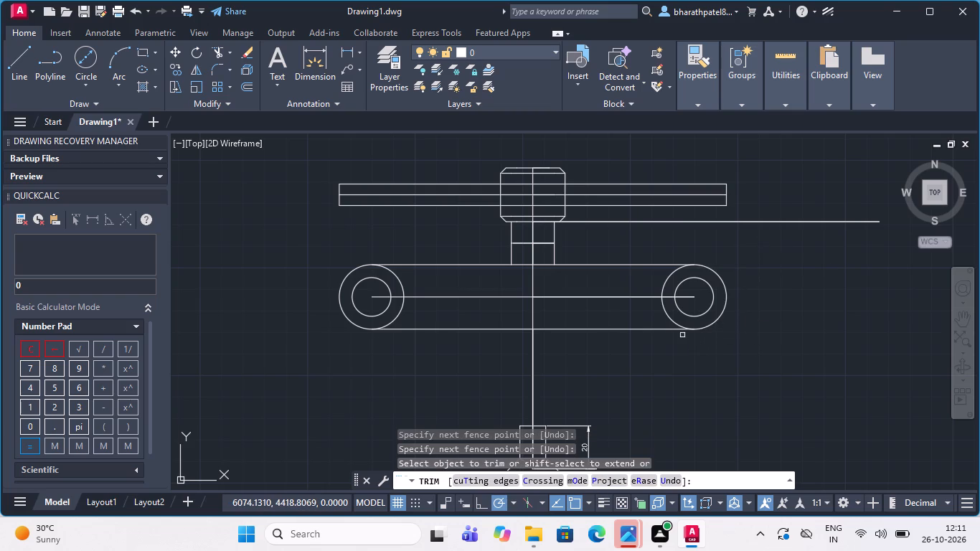
Trim away the inward-facing halves of both outer circles to leave a slot-shaped outline with rounded ends.
{"action": "scroll", "coordinate": [416, 295], "scroll_direction": "up", "scroll_amount": 2}
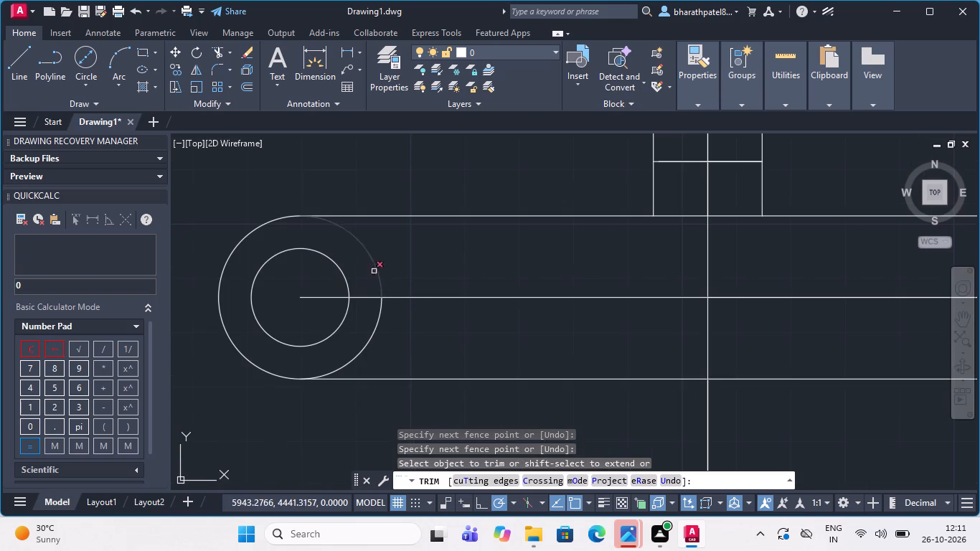
{"action": "left_click", "coordinate": [360, 270]}
{"action": "left_click", "coordinate": [408, 270]}
{"action": "left_click", "coordinate": [370, 315]}
{"action": "left_click", "coordinate": [409, 333]}
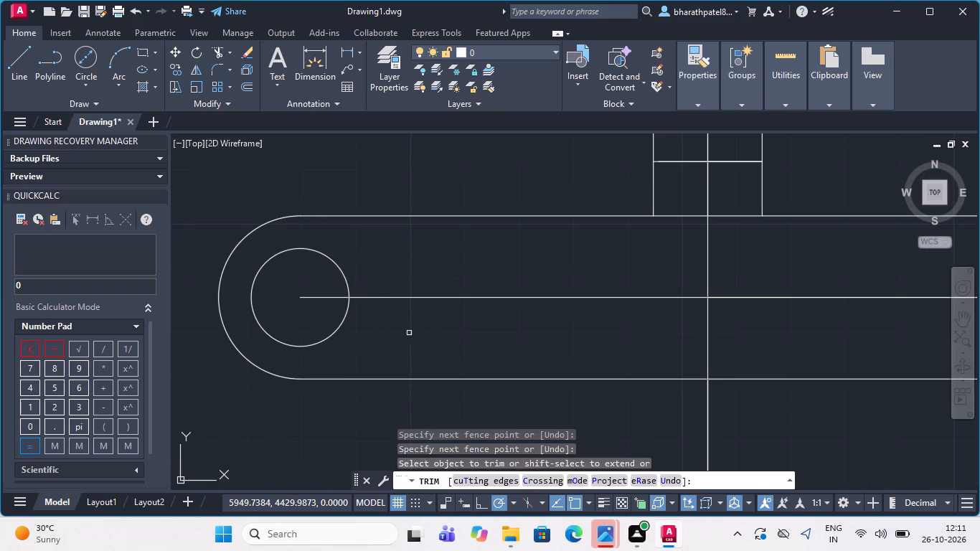
{"action": "scroll", "coordinate": [413, 332], "scroll_direction": "down", "scroll_amount": 3}
{"action": "scroll", "coordinate": [593, 316], "scroll_direction": "up", "scroll_amount": 4}
{"action": "left_click", "coordinate": [497, 314]}
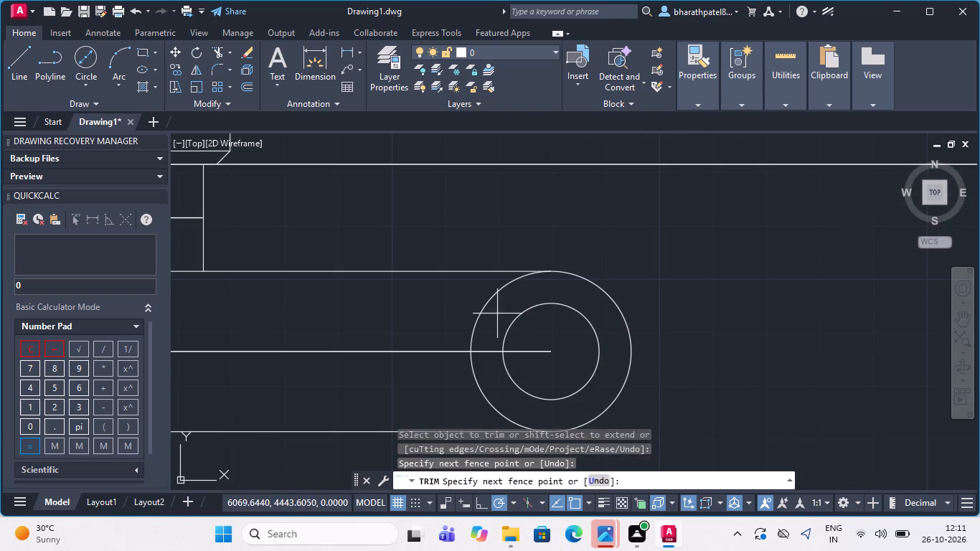
{"action": "left_click", "coordinate": [462, 304]}
{"action": "left_click", "coordinate": [489, 375]}
{"action": "left_click", "coordinate": [432, 385]}
{"action": "scroll", "coordinate": [501, 336], "scroll_direction": "down", "scroll_amount": 4}
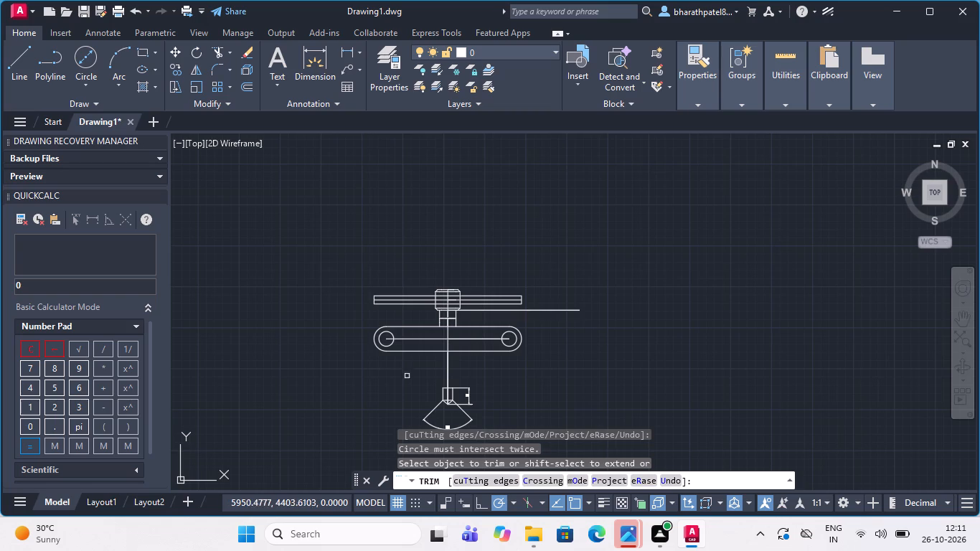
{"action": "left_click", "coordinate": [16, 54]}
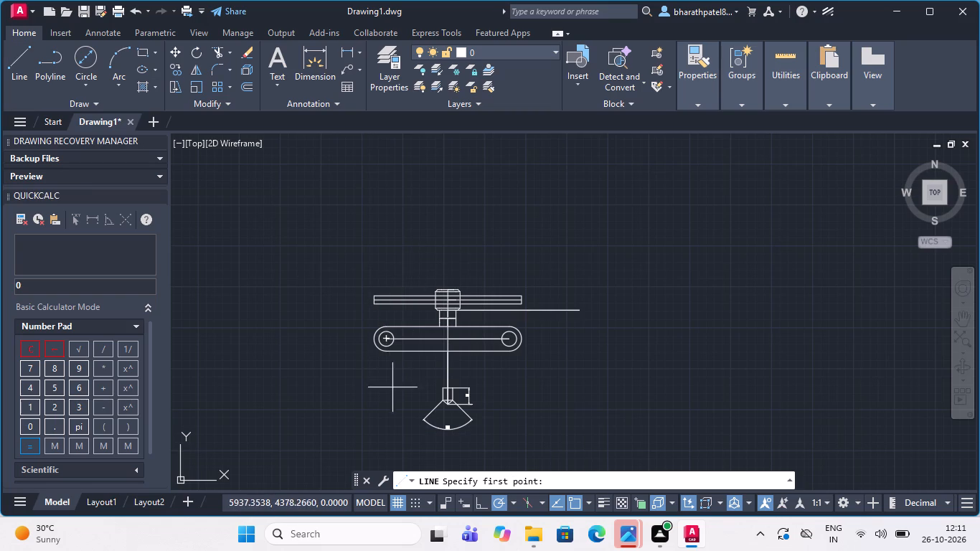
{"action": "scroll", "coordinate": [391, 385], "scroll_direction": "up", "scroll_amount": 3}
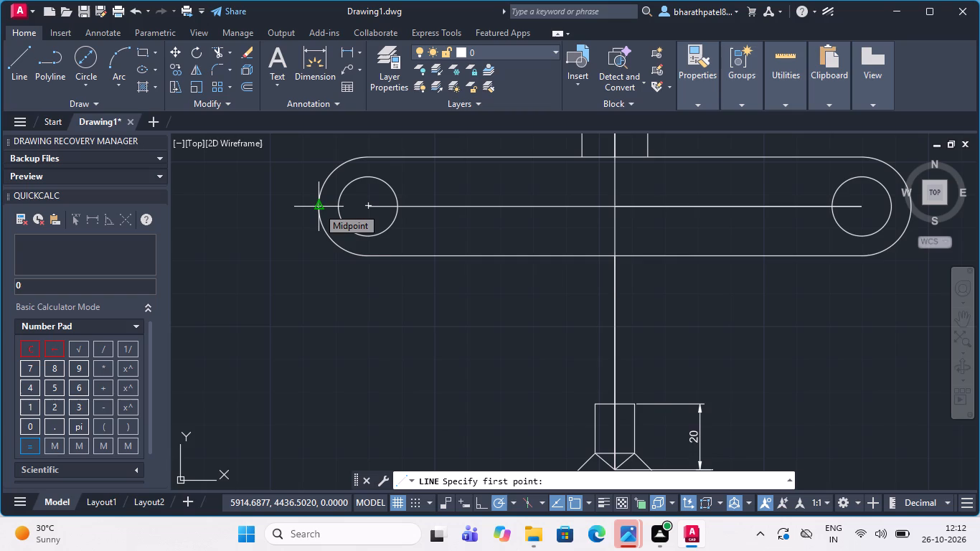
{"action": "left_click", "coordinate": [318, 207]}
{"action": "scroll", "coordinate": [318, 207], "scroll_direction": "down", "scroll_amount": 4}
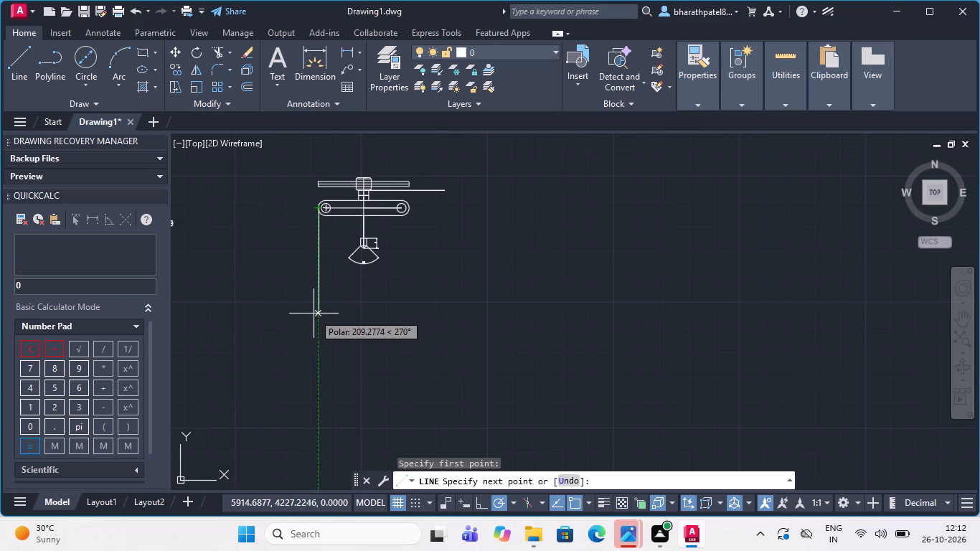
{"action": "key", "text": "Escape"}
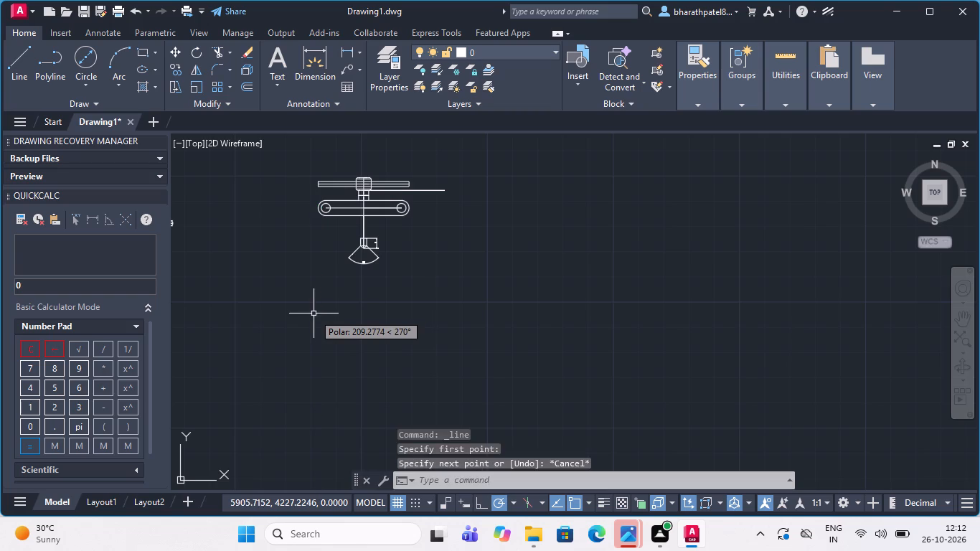
Draw a horizontal line about 141 units long leftward from the bottom tip of the pointed lower end.
{"action": "left_click_drag", "start_coordinate": [11, 67], "coordinate": [24, 71]}
{"action": "scroll", "coordinate": [311, 255], "scroll_direction": "up", "scroll_amount": 2}
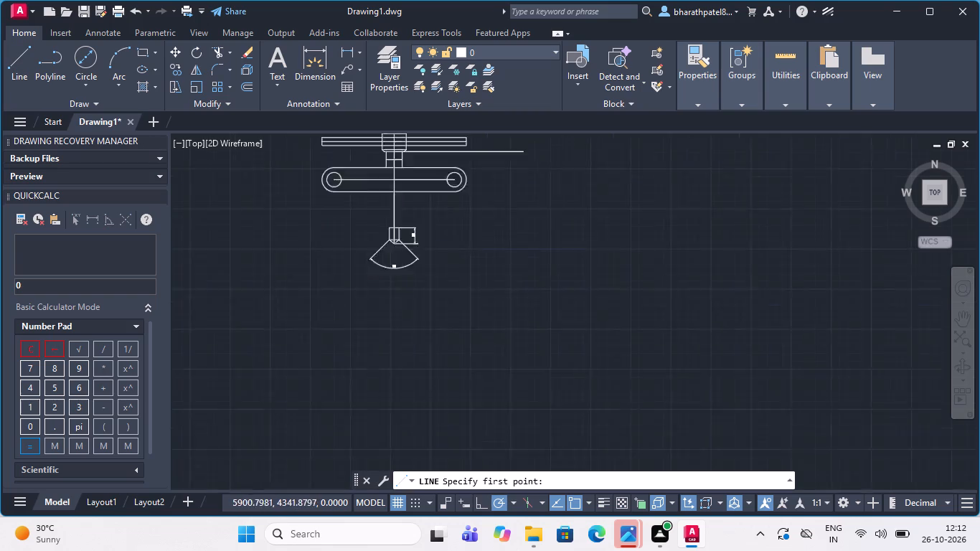
{"action": "scroll", "coordinate": [311, 255], "scroll_direction": "up", "scroll_amount": 2}
{"action": "scroll", "coordinate": [637, 196], "scroll_direction": "up", "scroll_amount": 3}
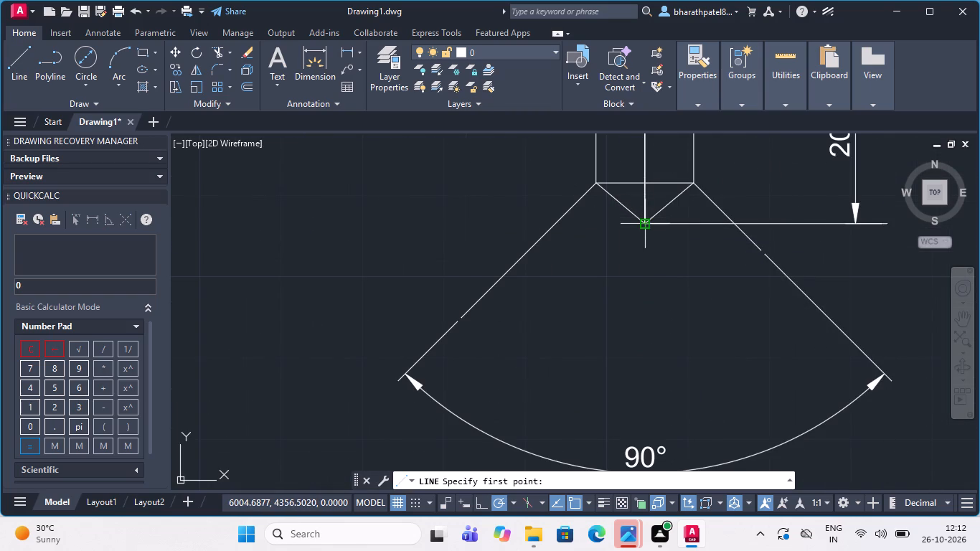
{"action": "left_click", "coordinate": [645, 222]}
{"action": "scroll", "coordinate": [340, 255], "scroll_direction": "down", "scroll_amount": 2}
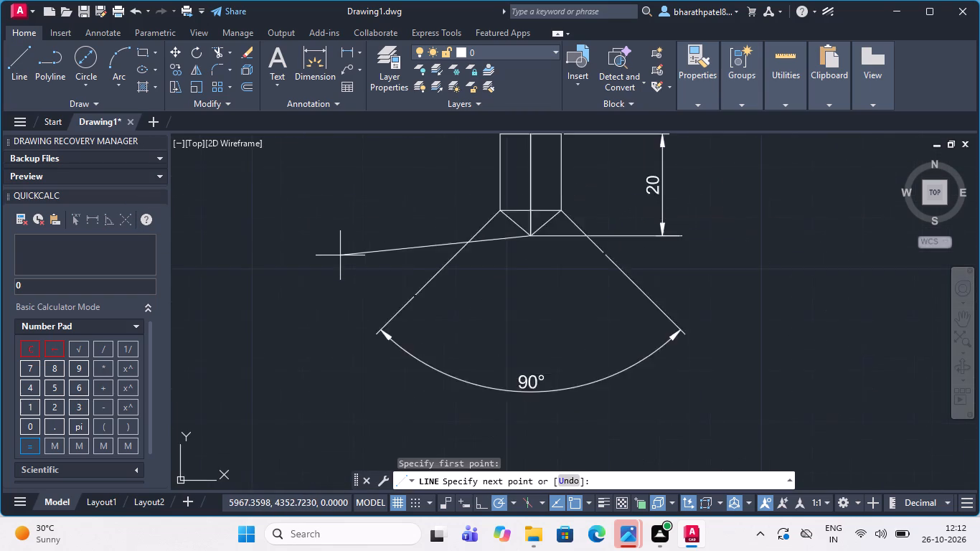
{"action": "scroll", "coordinate": [258, 250], "scroll_direction": "down", "scroll_amount": 4}
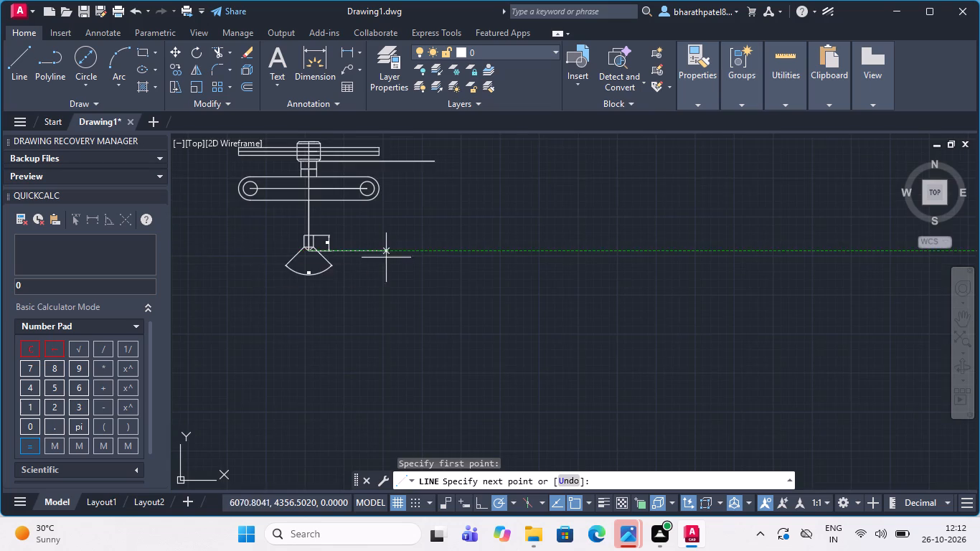
{"action": "scroll", "coordinate": [410, 258], "scroll_direction": "down", "scroll_amount": 2}
{"action": "scroll", "coordinate": [336, 258], "scroll_direction": "up", "scroll_amount": 3}
{"action": "left_click", "coordinate": [299, 249]}
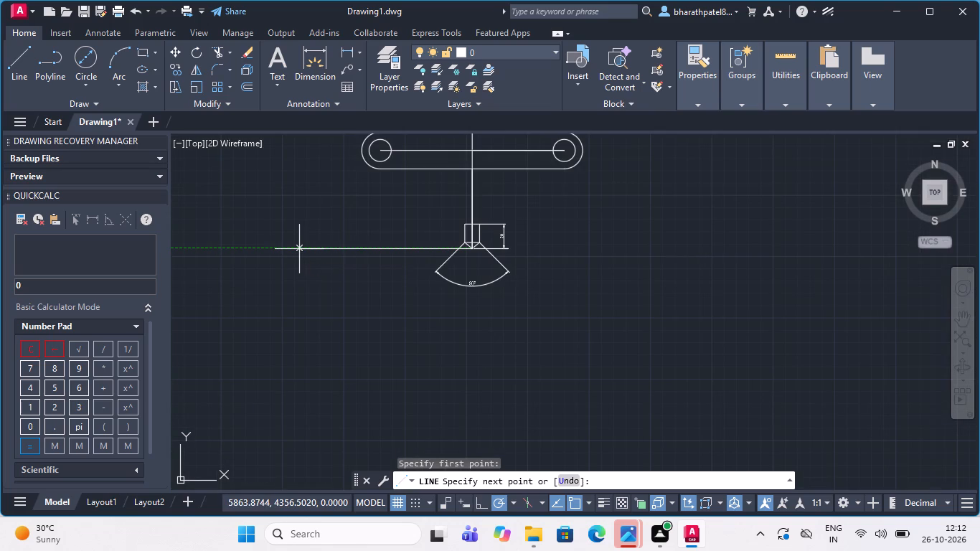
{"action": "key", "text": "Escape"}
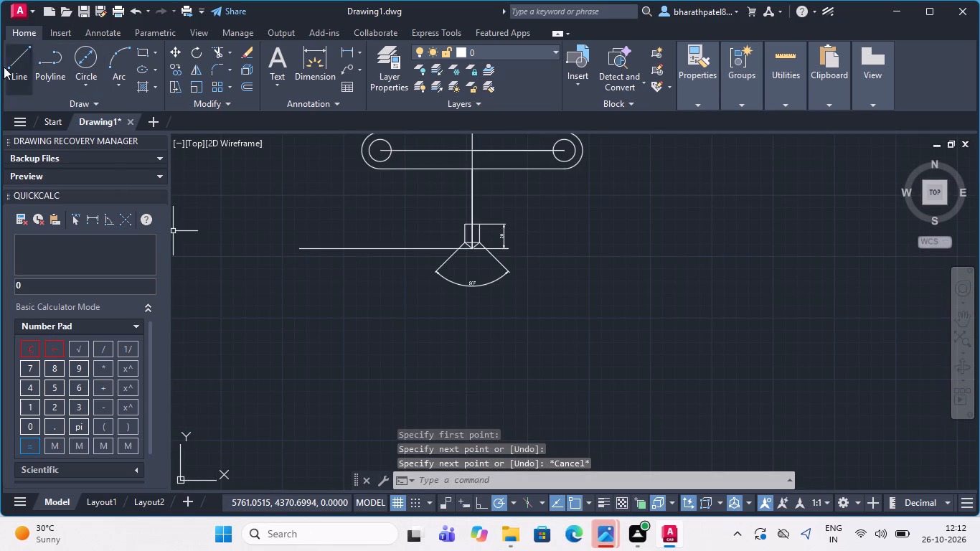
Draw a horizontal line from the centre of the left 18-diameter hole leftward past the slot's rounded end.
{"action": "left_click_drag", "start_coordinate": [14, 67], "coordinate": [22, 67]}
{"action": "scroll", "coordinate": [291, 230], "scroll_direction": "down", "scroll_amount": 2}
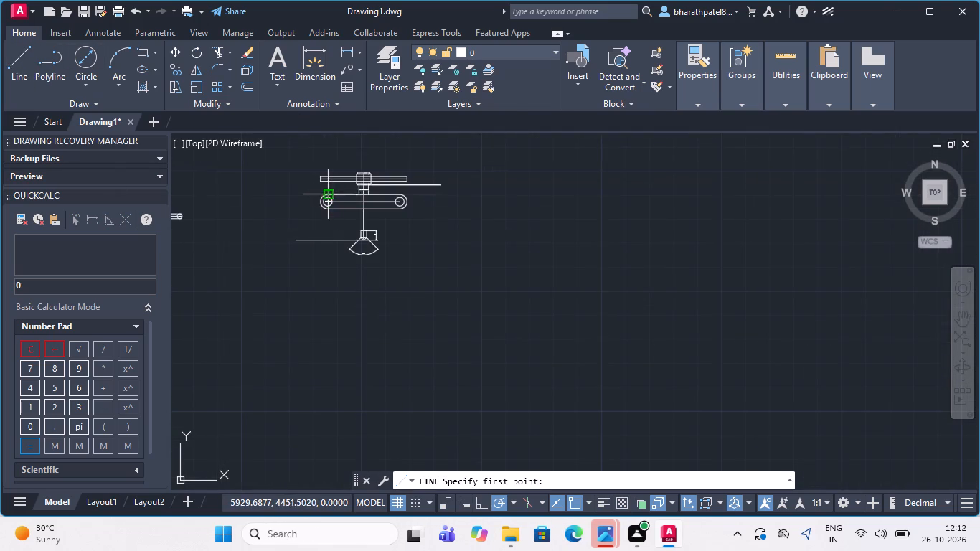
{"action": "scroll", "coordinate": [326, 190], "scroll_direction": "up", "scroll_amount": 4}
{"action": "left_click_drag", "start_coordinate": [326, 262], "coordinate": [272, 248]}
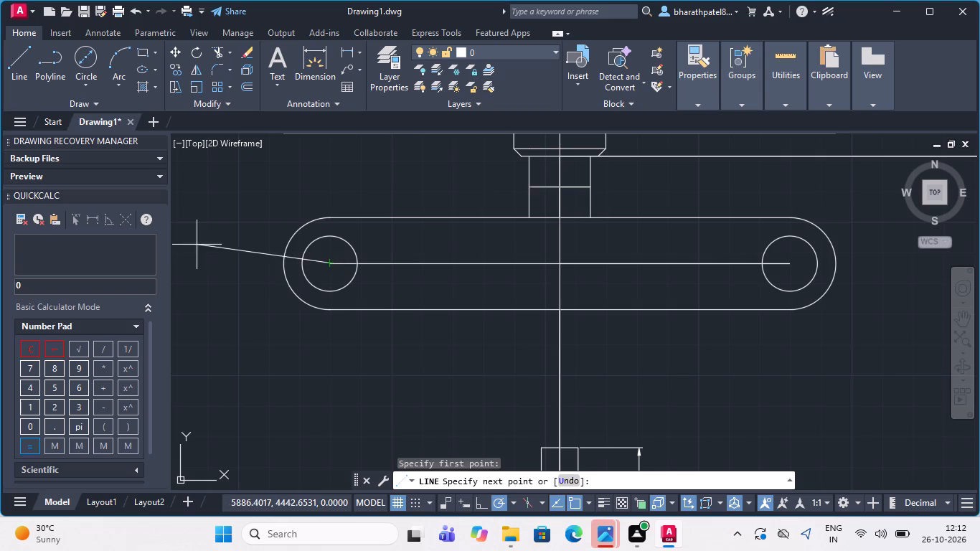
{"action": "left_click", "coordinate": [188, 265]}
{"action": "key", "text": "Escape"}
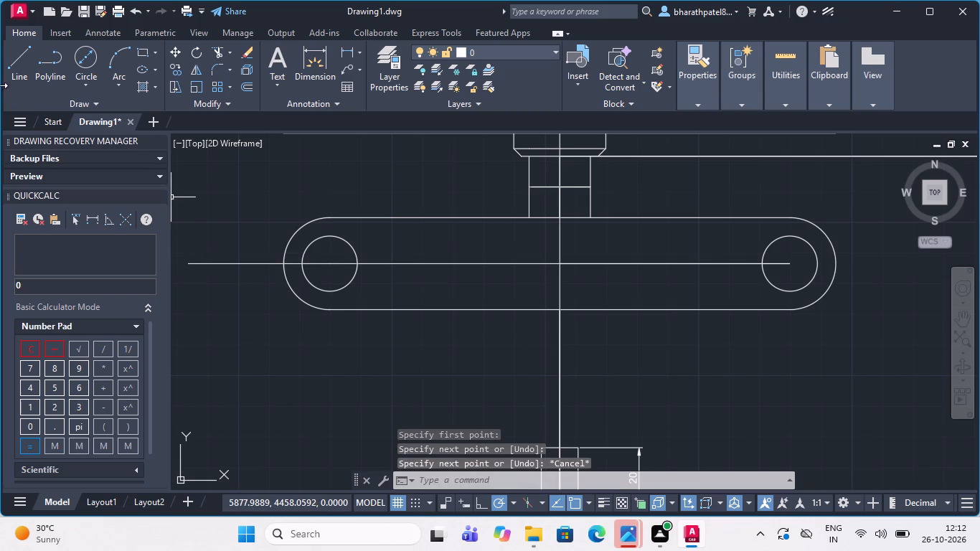
Draw a vertical line about 117 units long downward from the outermost point of the slot's left rounded end.
{"action": "left_click", "coordinate": [18, 52]}
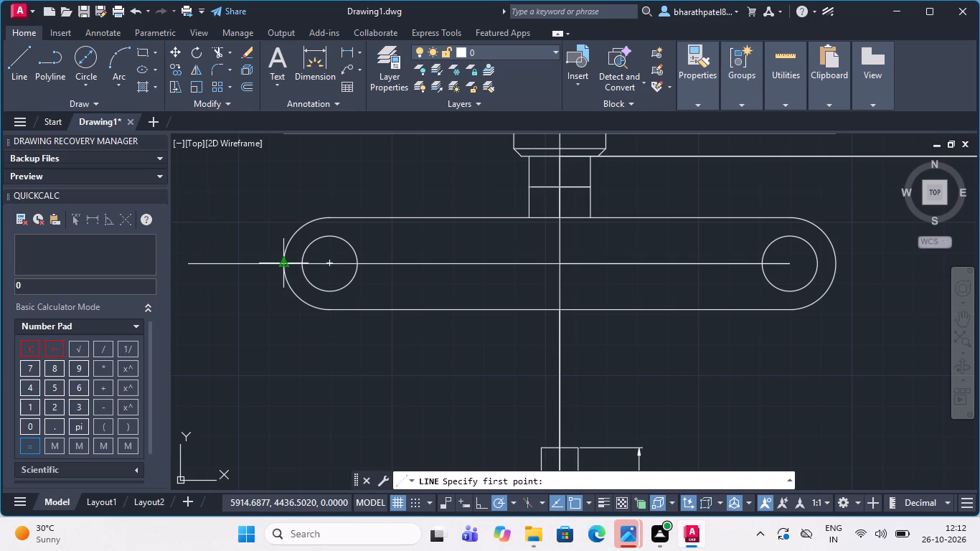
{"action": "left_click_drag", "start_coordinate": [281, 259], "coordinate": [268, 282]}
{"action": "scroll", "coordinate": [273, 507], "scroll_direction": "down", "scroll_amount": 3}
{"action": "scroll", "coordinate": [357, 465], "scroll_direction": "down", "scroll_amount": 4}
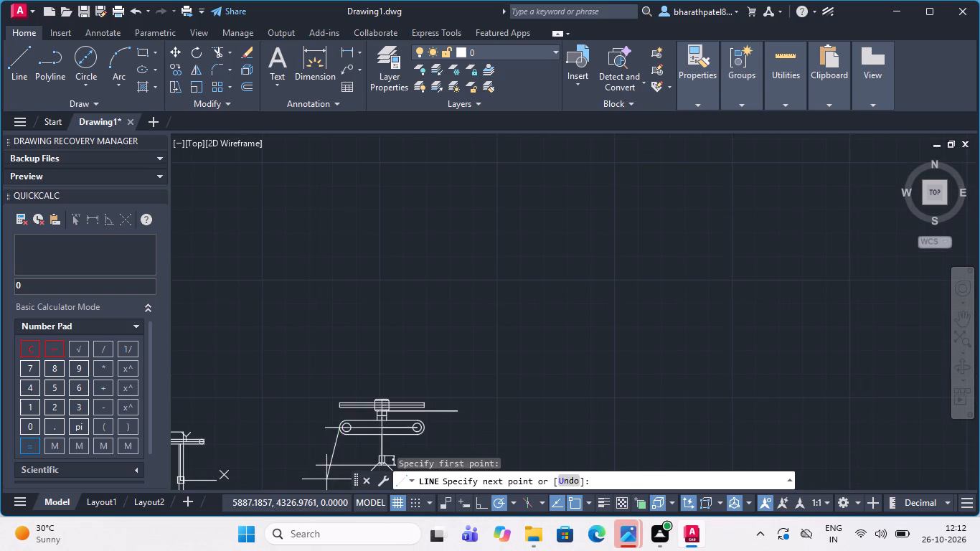
{"action": "scroll", "coordinate": [326, 479], "scroll_direction": "up", "scroll_amount": 3}
{"action": "scroll", "coordinate": [340, 342], "scroll_direction": "down", "scroll_amount": 2}
{"action": "scroll", "coordinate": [341, 429], "scroll_direction": "up", "scroll_amount": 3}
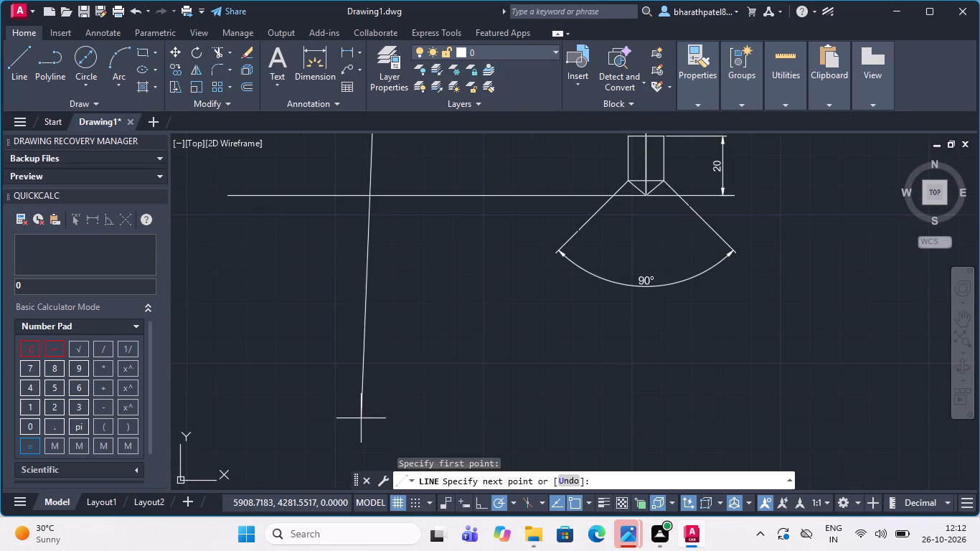
{"action": "scroll", "coordinate": [360, 418], "scroll_direction": "down", "scroll_amount": 3}
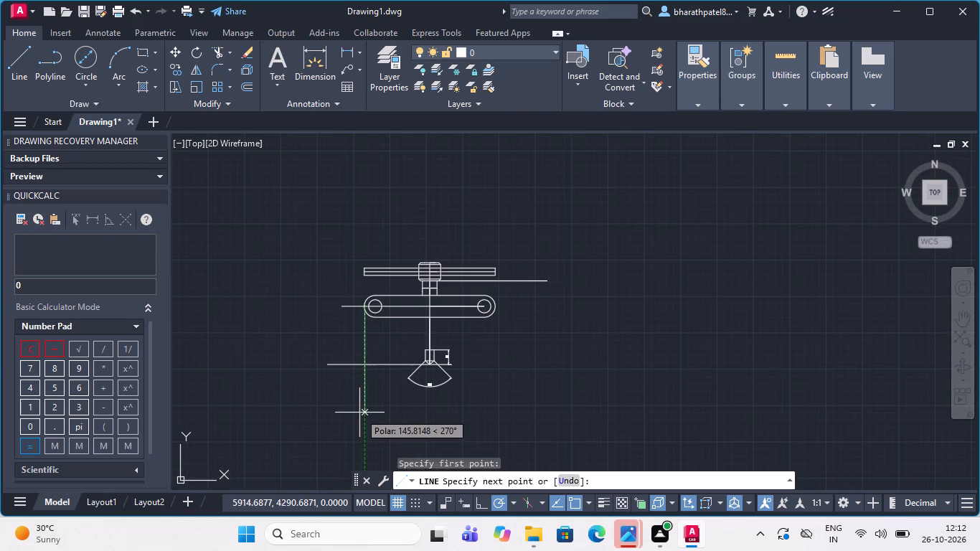
{"action": "left_click", "coordinate": [362, 392]}
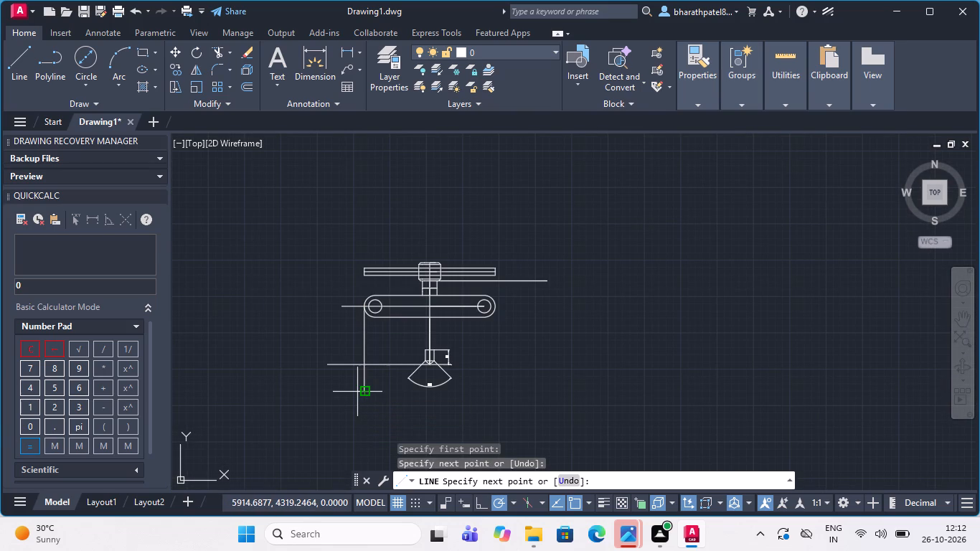
{"action": "key", "text": "Escape"}
Trim the part of the left vertical line that extends below the horizontal line through the pointed tip.
{"action": "left_click", "coordinate": [215, 55]}
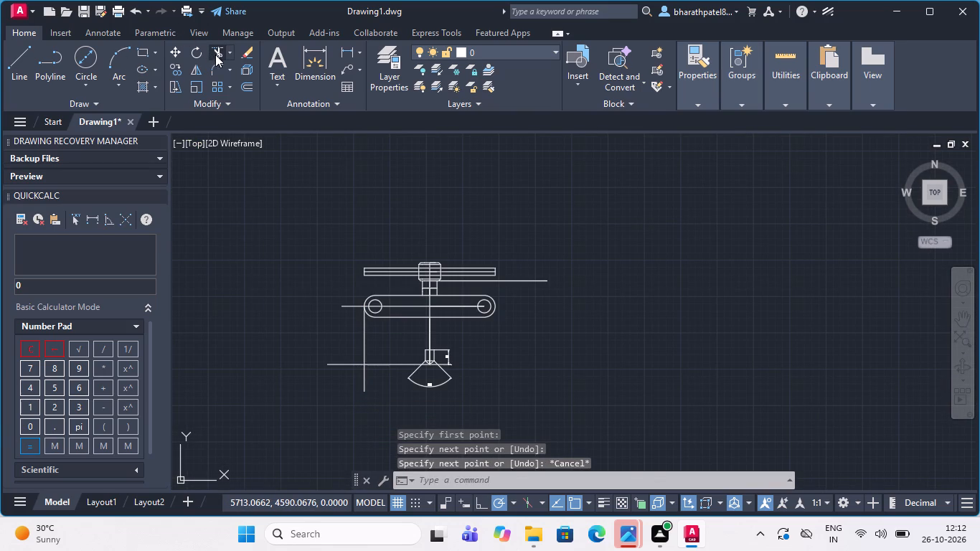
{"action": "scroll", "coordinate": [357, 378], "scroll_direction": "up", "scroll_amount": 4}
{"action": "left_click_drag", "start_coordinate": [349, 363], "coordinate": [400, 362]}
{"action": "left_click", "coordinate": [425, 359]}
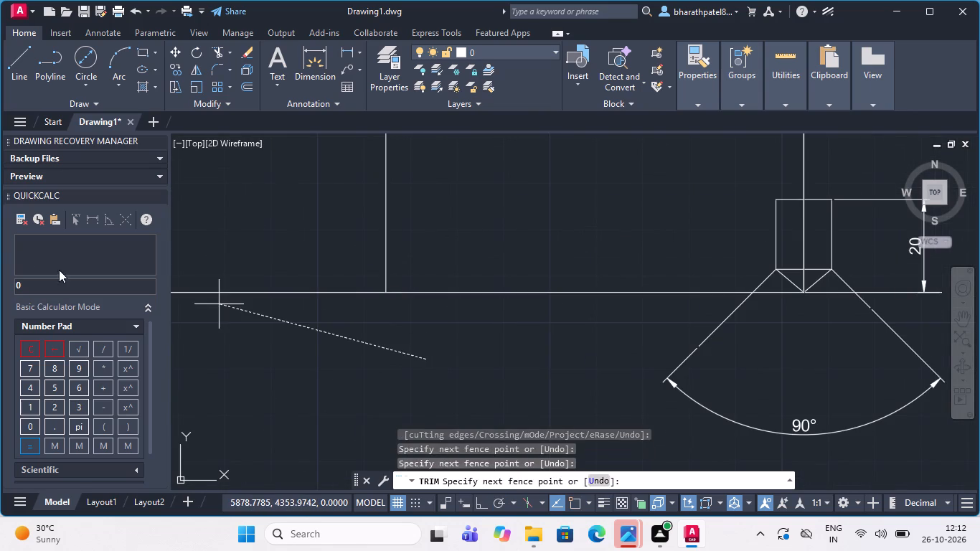
{"action": "left_click", "coordinate": [289, 392]}
Draw a 52-unit line downward from the trimmed vertical line's lower end, continuing with a horizontal base line about 375 units to the right.
{"action": "left_click", "coordinate": [14, 75]}
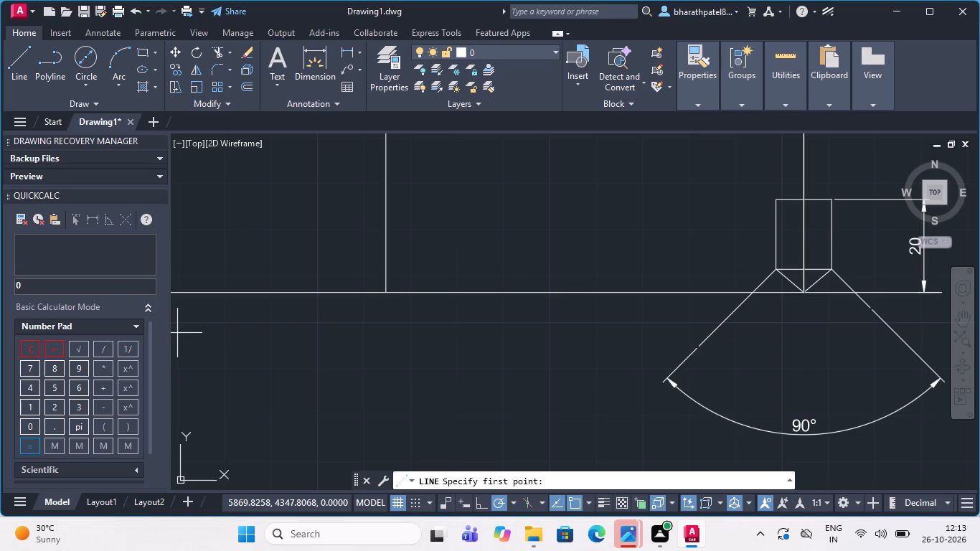
{"action": "left_click", "coordinate": [14, 67]}
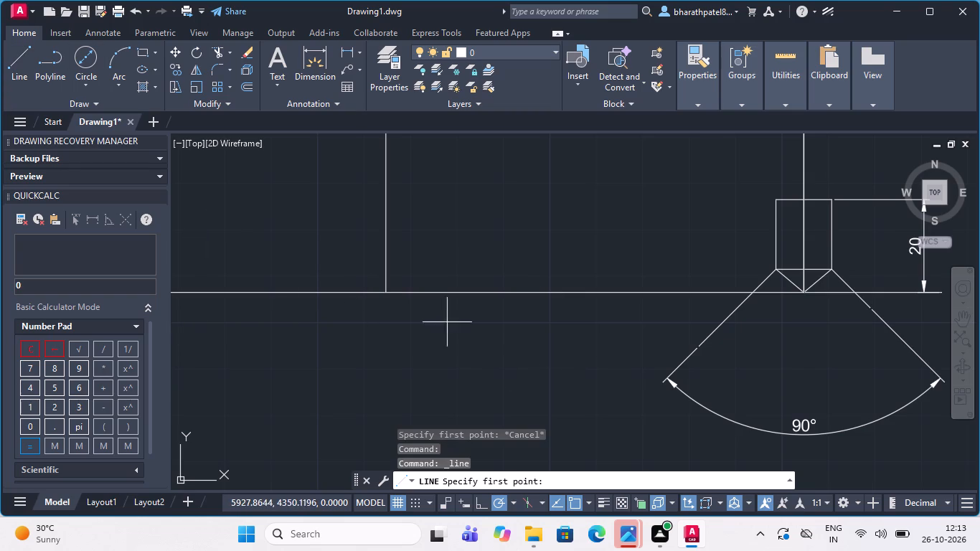
{"action": "left_click", "coordinate": [384, 291]}
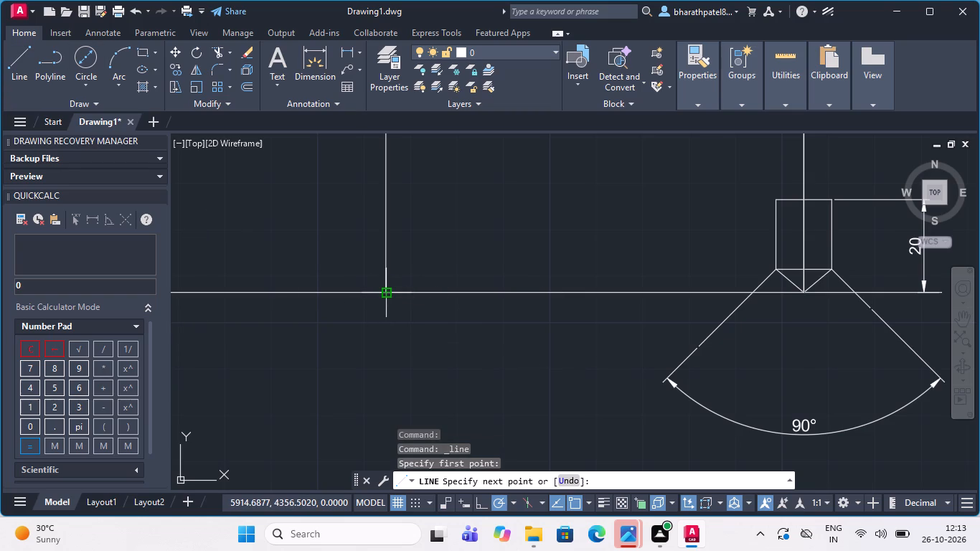
{"action": "scroll", "coordinate": [384, 291], "scroll_direction": "down", "scroll_amount": 2}
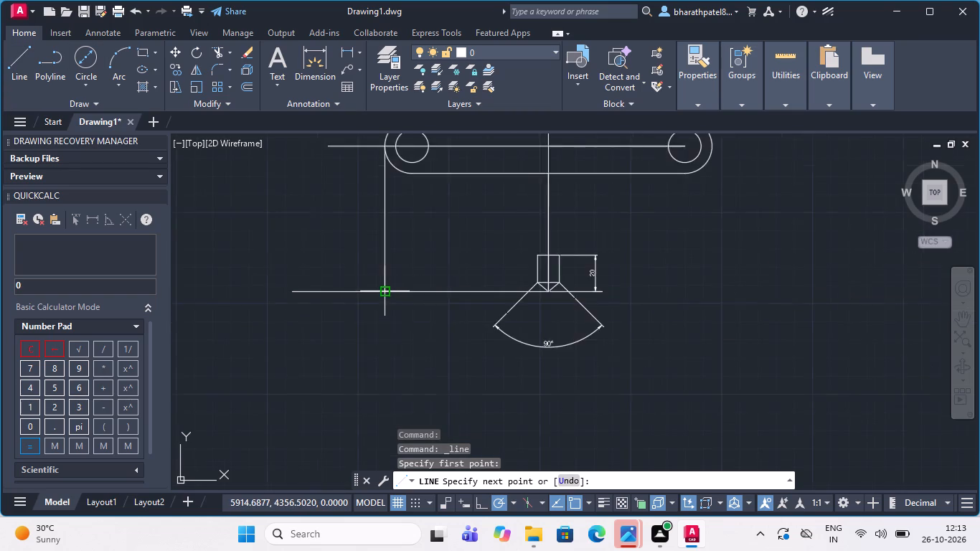
{"action": "scroll", "coordinate": [384, 291], "scroll_direction": "down", "scroll_amount": 3}
{"action": "scroll", "coordinate": [375, 345], "scroll_direction": "up", "scroll_amount": 2}
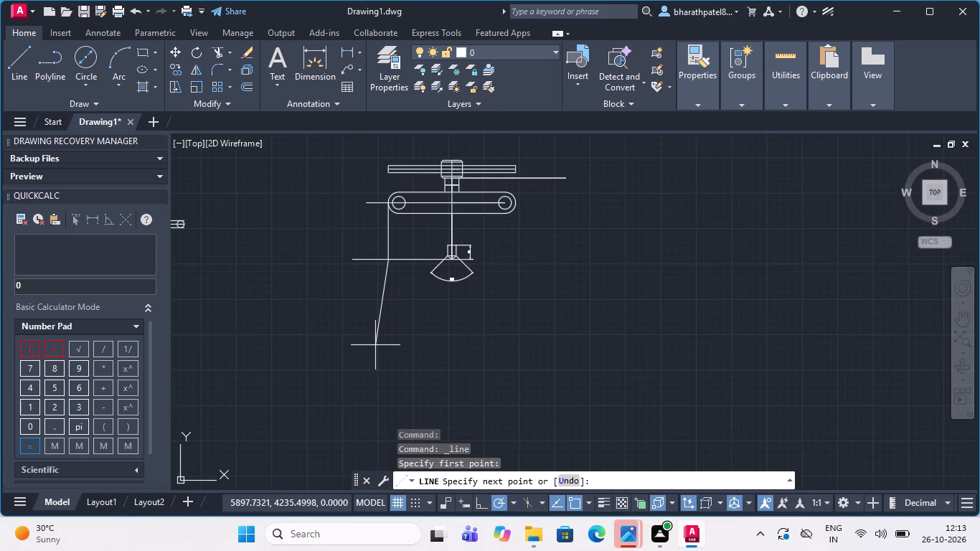
{"action": "scroll", "coordinate": [375, 345], "scroll_direction": "up", "scroll_amount": 2}
{"action": "scroll", "coordinate": [408, 347], "scroll_direction": "down", "scroll_amount": 3}
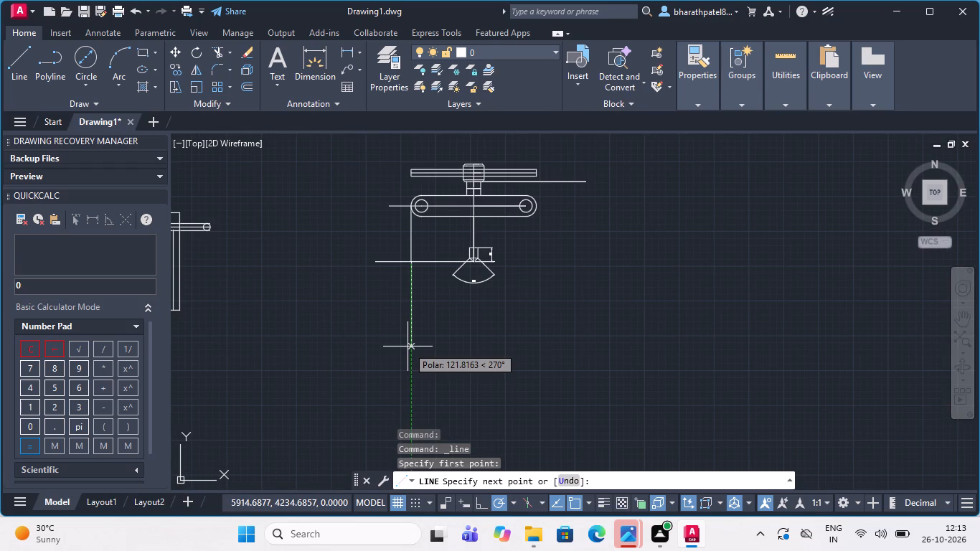
{"action": "type", "text": "52"}
{"action": "key", "text": "Return"}
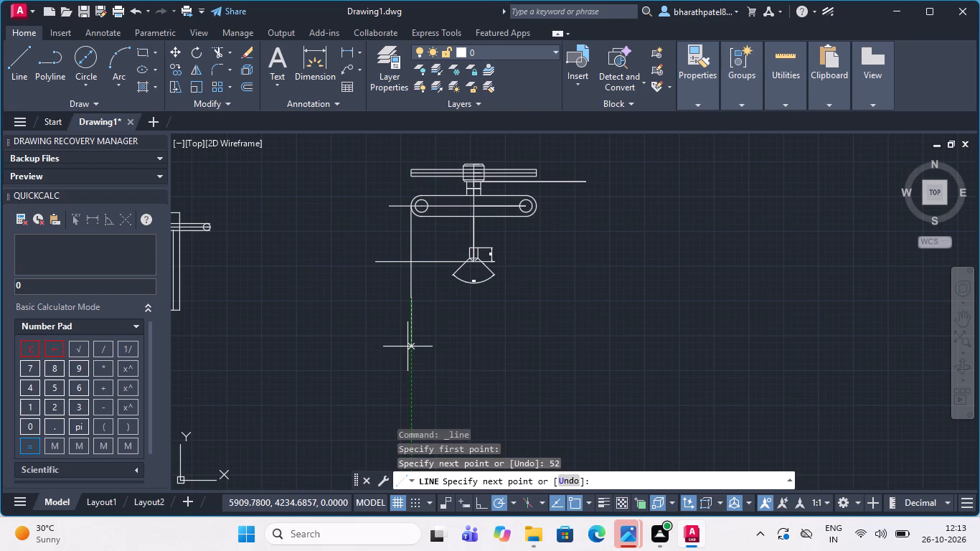
{"action": "left_click", "coordinate": [672, 291]}
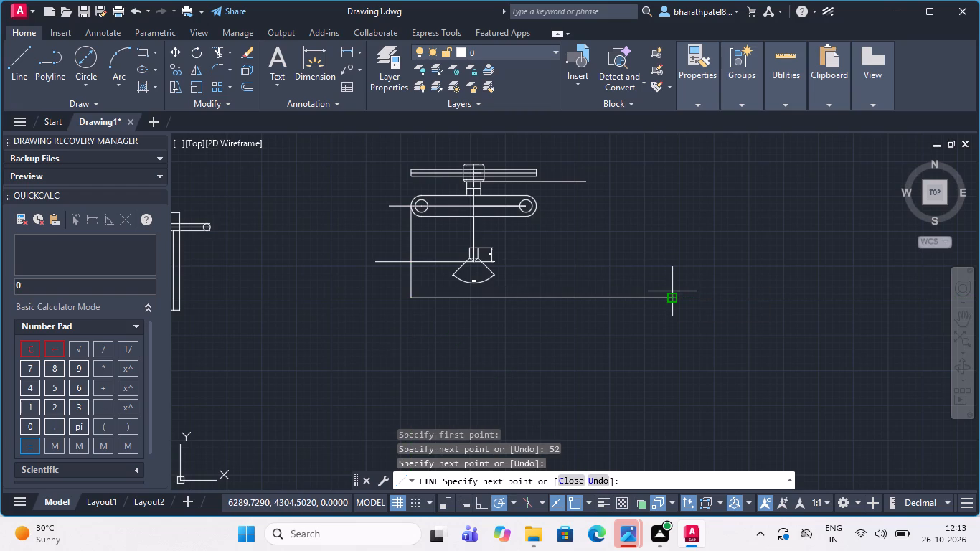
{"action": "key", "text": "Escape"}
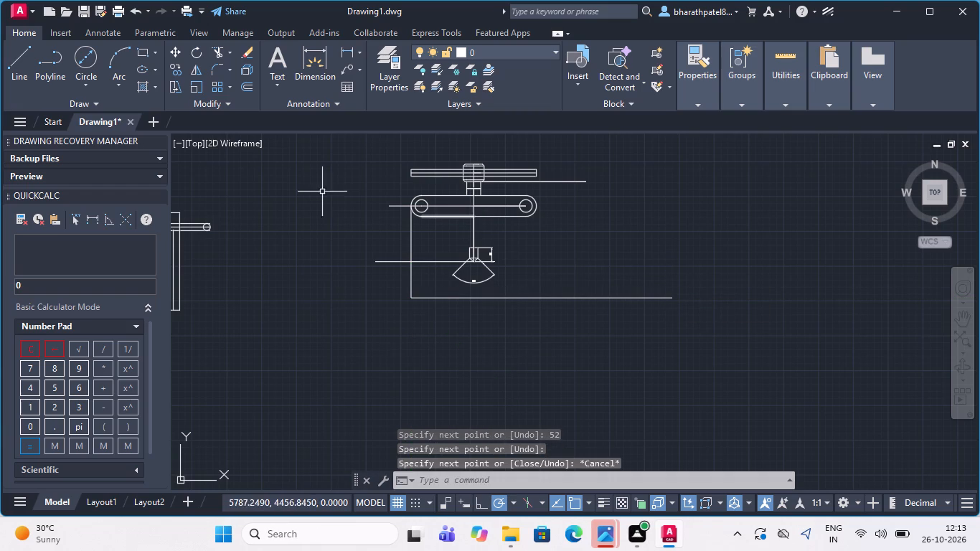
Draw a vertical line about 172 units long from the slot's right rounded end down past the horizontal base line.
{"action": "left_click", "coordinate": [12, 60]}
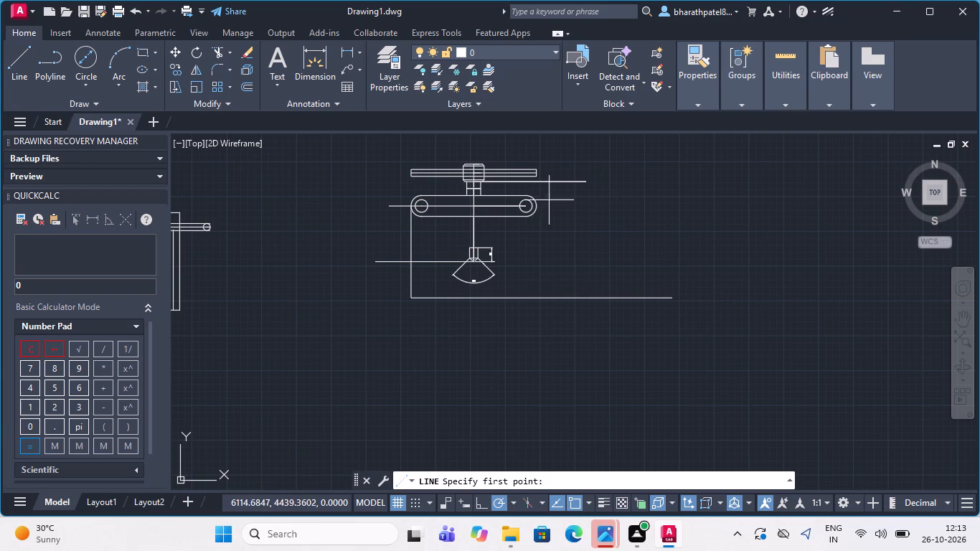
{"action": "scroll", "coordinate": [547, 199], "scroll_direction": "up", "scroll_amount": 4}
{"action": "left_click", "coordinate": [452, 237]}
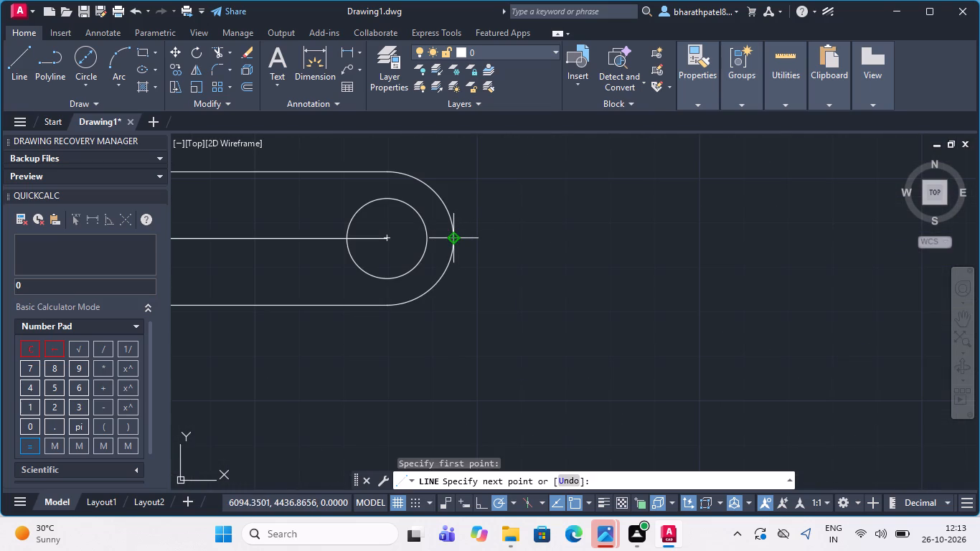
{"action": "scroll", "coordinate": [452, 237], "scroll_direction": "down", "scroll_amount": 4}
{"action": "left_click", "coordinate": [455, 425]}
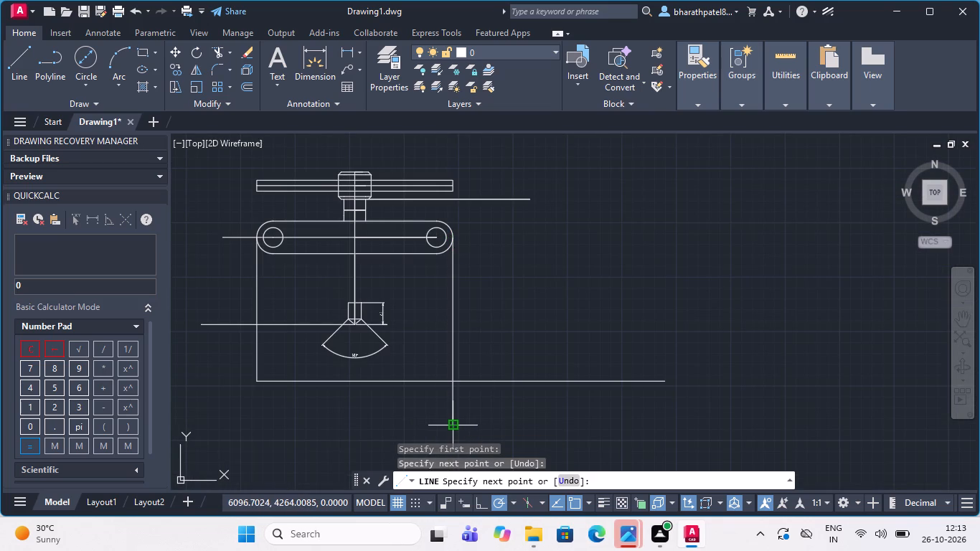
{"action": "key", "text": "Escape"}
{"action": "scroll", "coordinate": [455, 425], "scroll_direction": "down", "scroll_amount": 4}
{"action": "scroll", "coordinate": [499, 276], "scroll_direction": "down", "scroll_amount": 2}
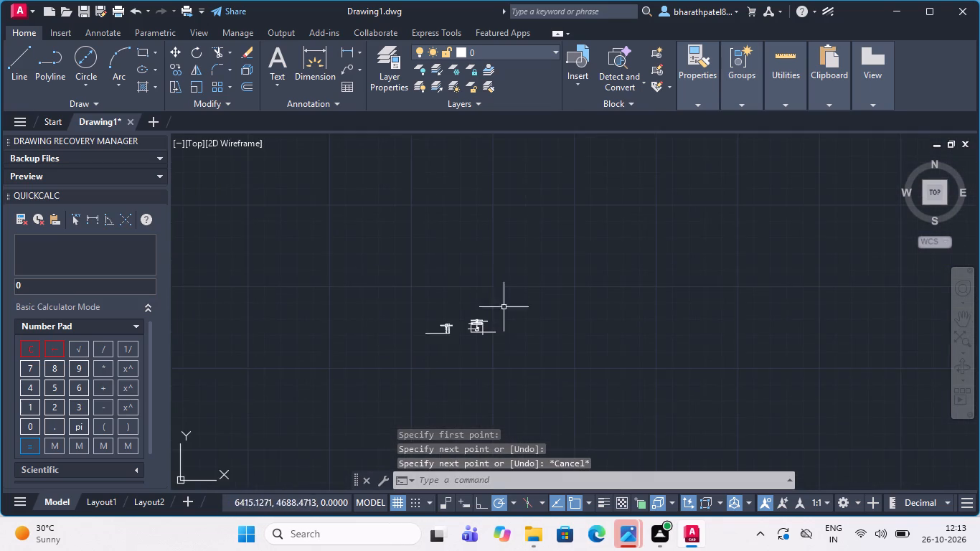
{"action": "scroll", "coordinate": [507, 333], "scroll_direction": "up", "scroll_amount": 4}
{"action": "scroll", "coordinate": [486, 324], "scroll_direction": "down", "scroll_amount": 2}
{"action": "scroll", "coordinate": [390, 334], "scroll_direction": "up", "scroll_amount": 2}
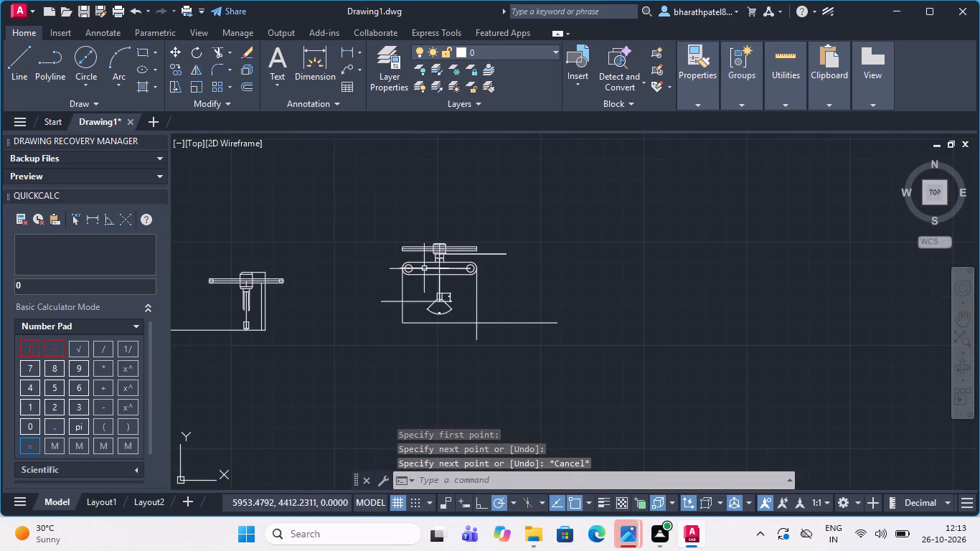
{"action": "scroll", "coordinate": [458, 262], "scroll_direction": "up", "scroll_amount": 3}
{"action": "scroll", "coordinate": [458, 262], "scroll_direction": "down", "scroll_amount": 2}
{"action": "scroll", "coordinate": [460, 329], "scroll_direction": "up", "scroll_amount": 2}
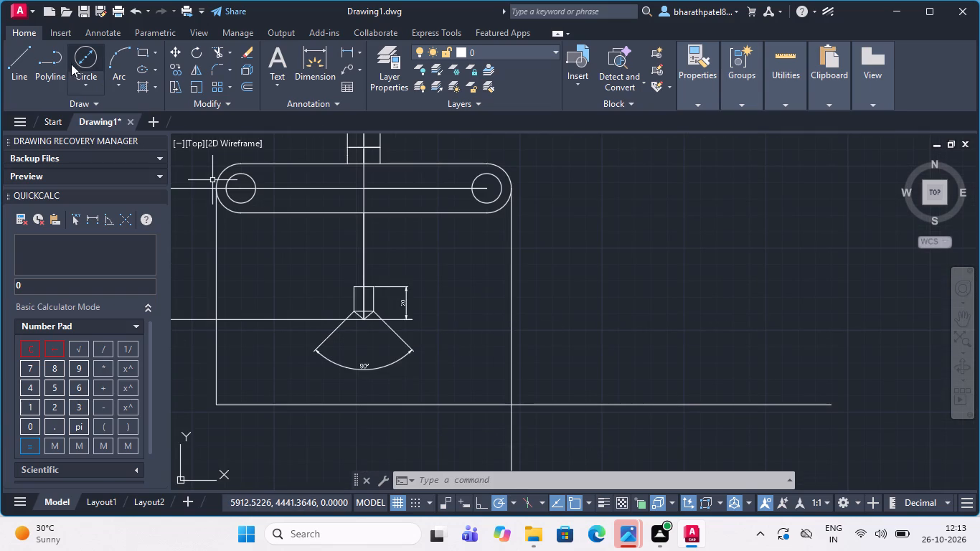
Trim the overhanging ends of the horizontal base line and the right vertical line beyond their shared corner.
{"action": "left_click", "coordinate": [217, 58]}
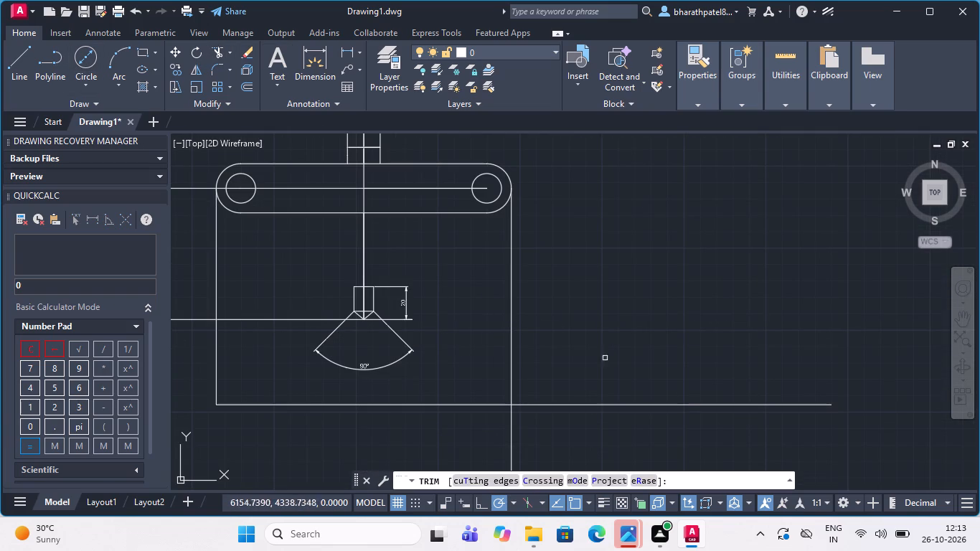
{"action": "left_click_drag", "start_coordinate": [574, 374], "coordinate": [508, 419]}
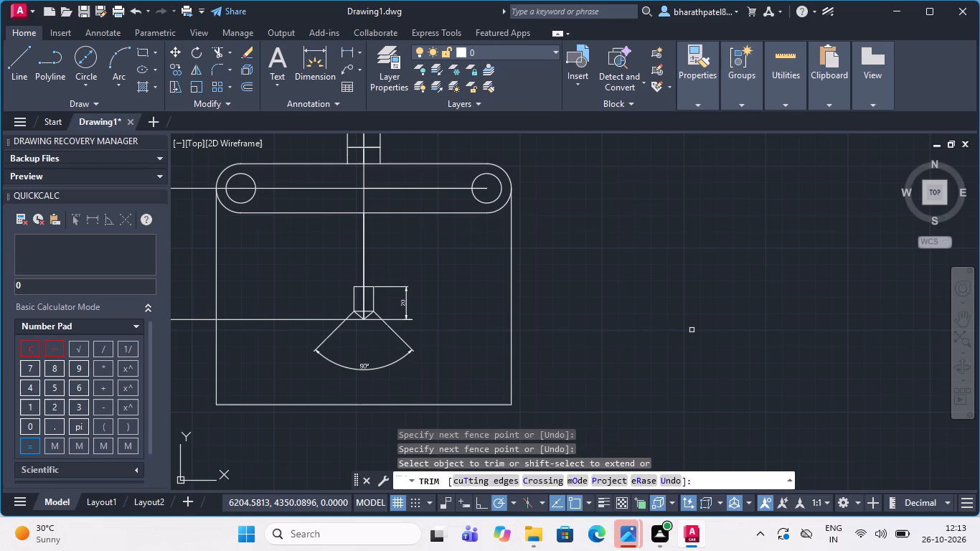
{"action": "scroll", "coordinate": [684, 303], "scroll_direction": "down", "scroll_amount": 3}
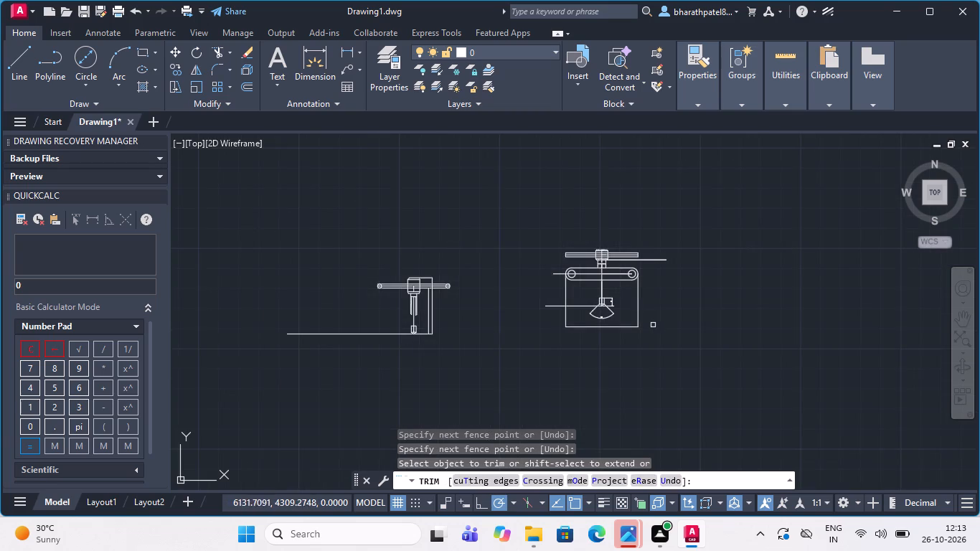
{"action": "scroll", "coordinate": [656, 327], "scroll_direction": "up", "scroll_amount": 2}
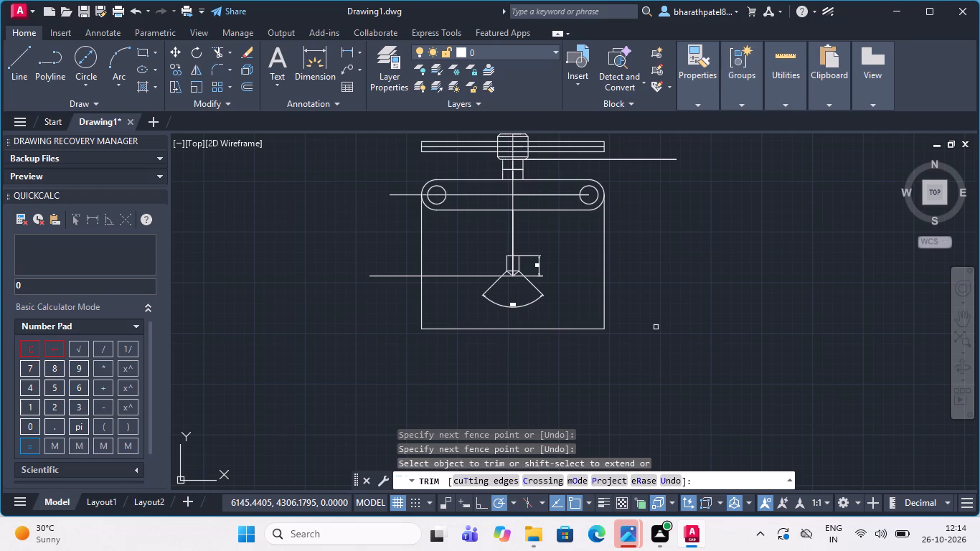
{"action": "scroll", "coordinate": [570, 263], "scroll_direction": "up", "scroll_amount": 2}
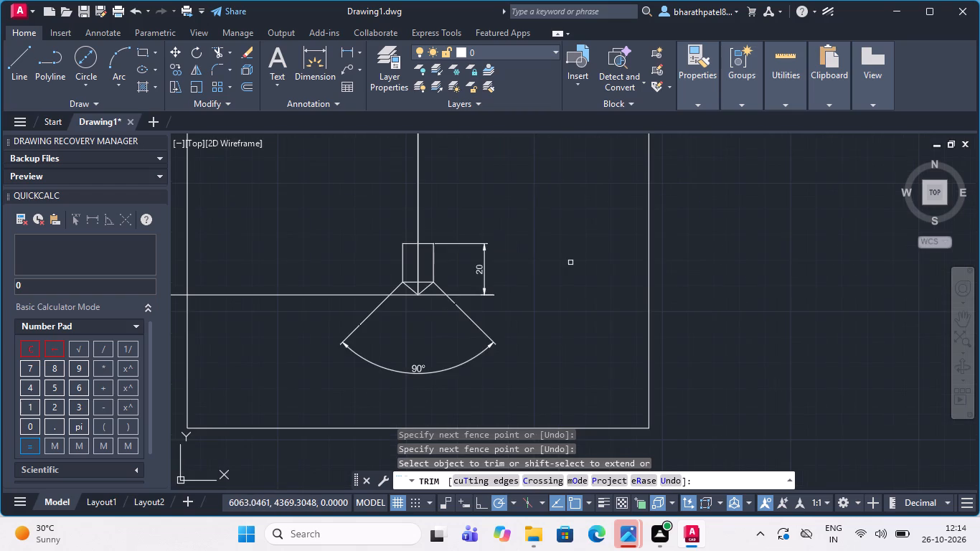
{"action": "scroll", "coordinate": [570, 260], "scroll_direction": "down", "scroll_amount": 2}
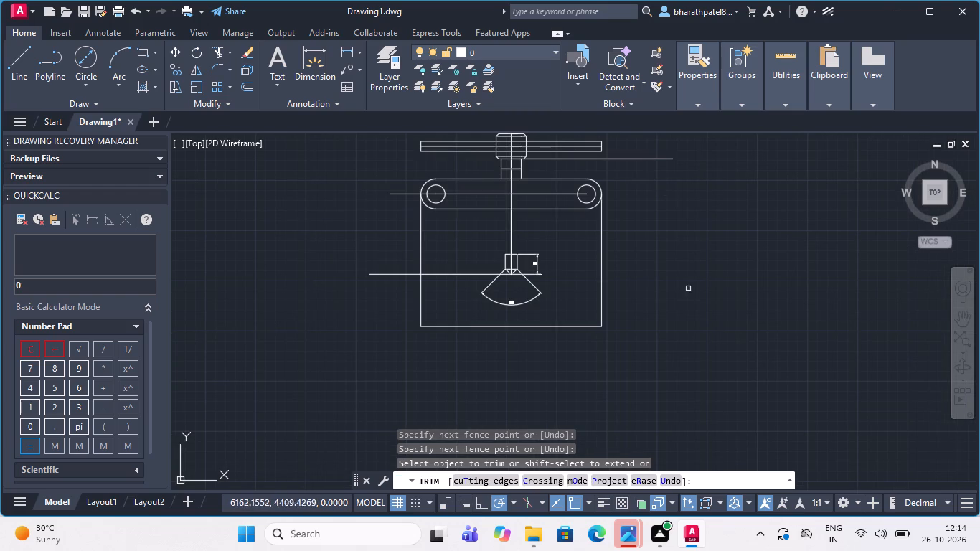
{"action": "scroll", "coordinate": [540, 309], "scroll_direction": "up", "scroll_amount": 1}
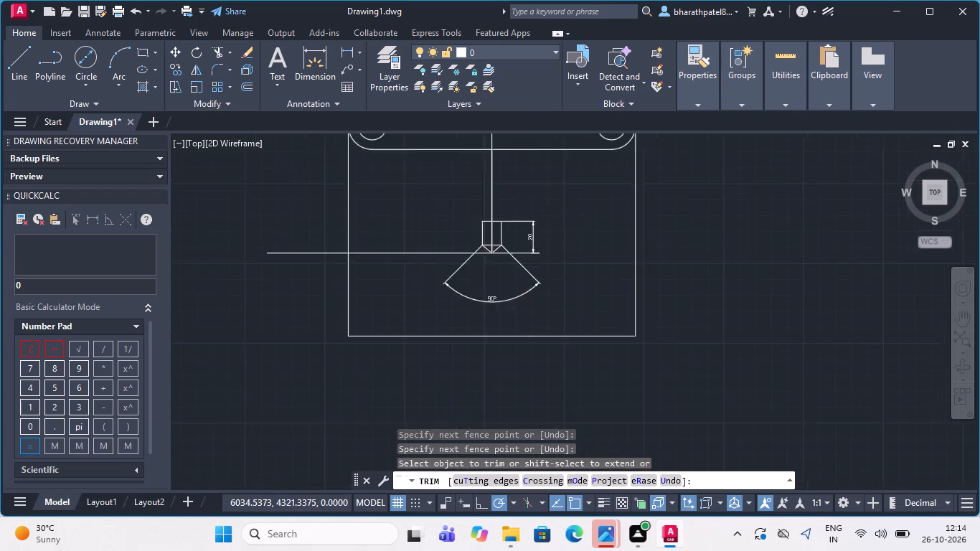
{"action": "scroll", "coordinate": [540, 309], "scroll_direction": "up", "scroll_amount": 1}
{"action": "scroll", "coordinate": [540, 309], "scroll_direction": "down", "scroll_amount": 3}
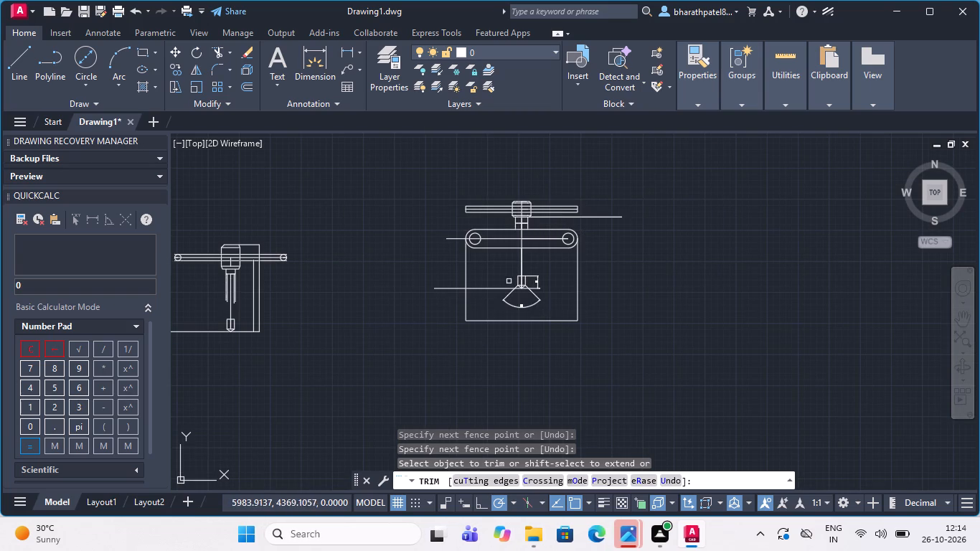
Draw a 17-unit line inward from the left side line along the tip-level horizontal, continuing about 15 units vertically upward.
{"action": "scroll", "coordinate": [507, 272], "scroll_direction": "up", "scroll_amount": 2}
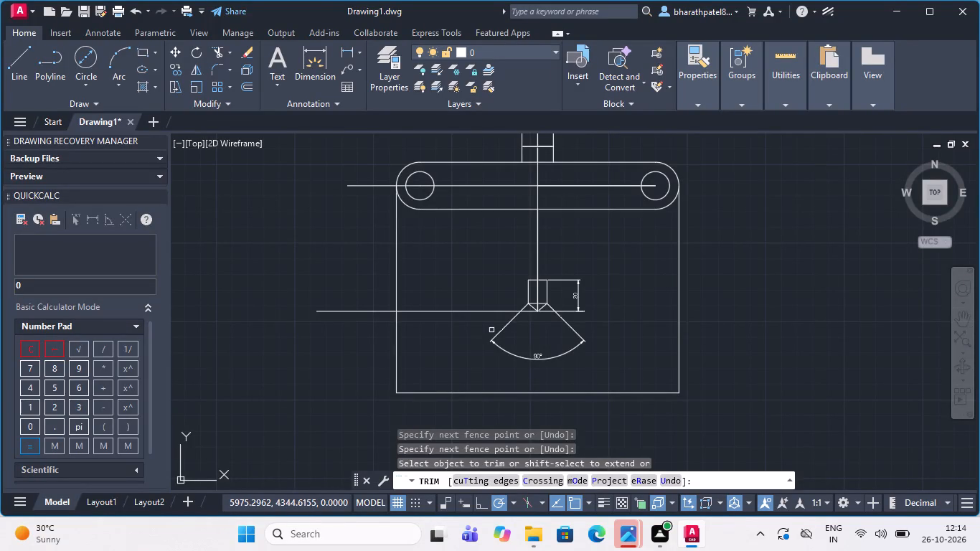
{"action": "left_click", "coordinate": [22, 52]}
{"action": "scroll", "coordinate": [400, 306], "scroll_direction": "up", "scroll_amount": 4}
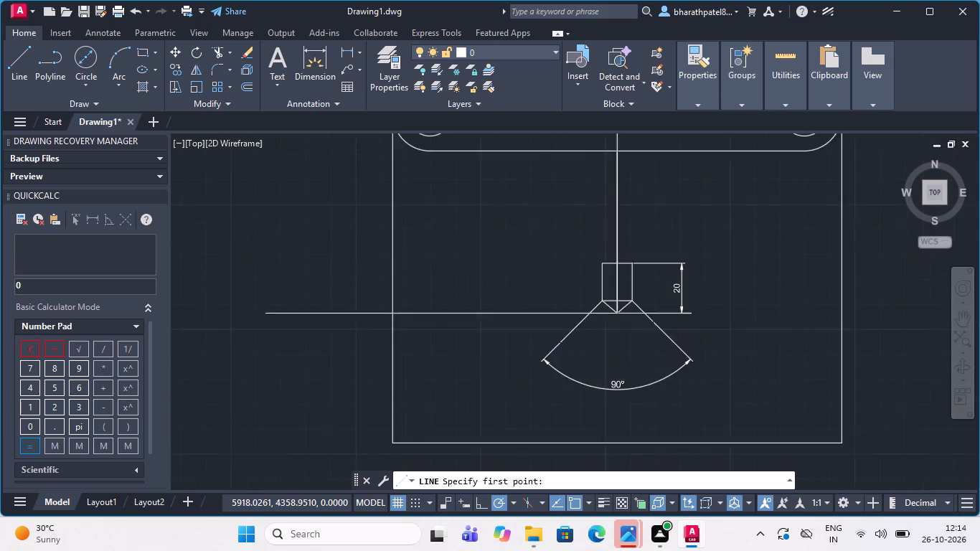
{"action": "left_click", "coordinate": [387, 312]}
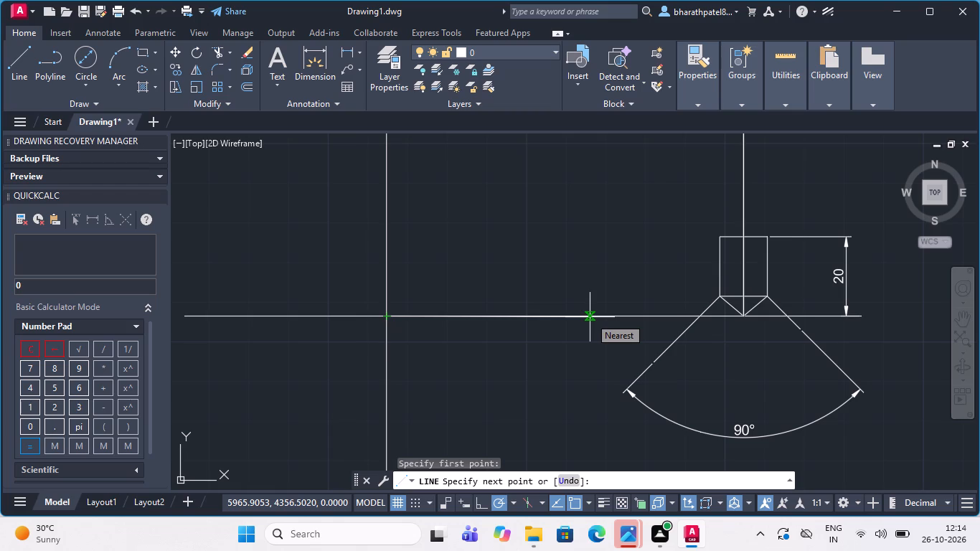
{"action": "key", "text": "1"}
{"action": "key", "text": "7"}
{"action": "key", "text": "Return"}
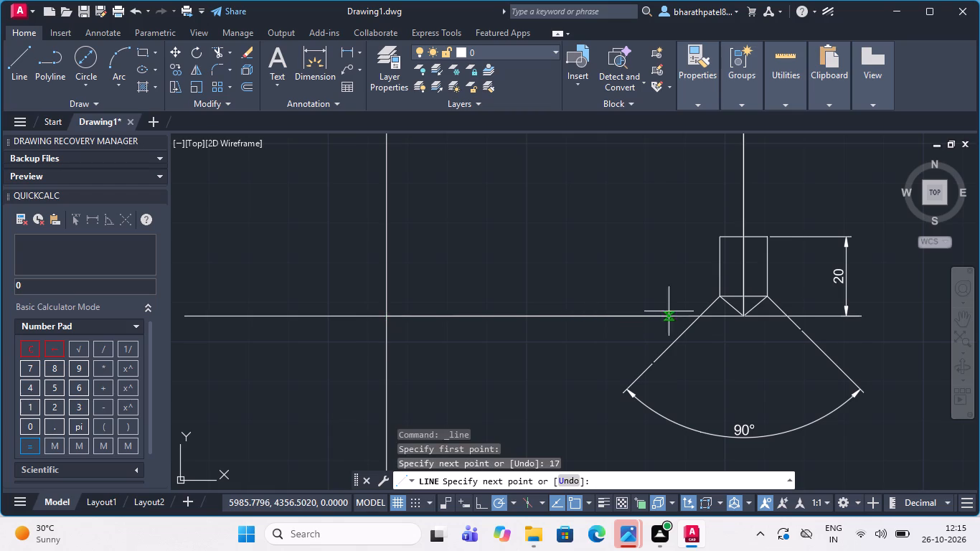
{"action": "left_click", "coordinate": [458, 256]}
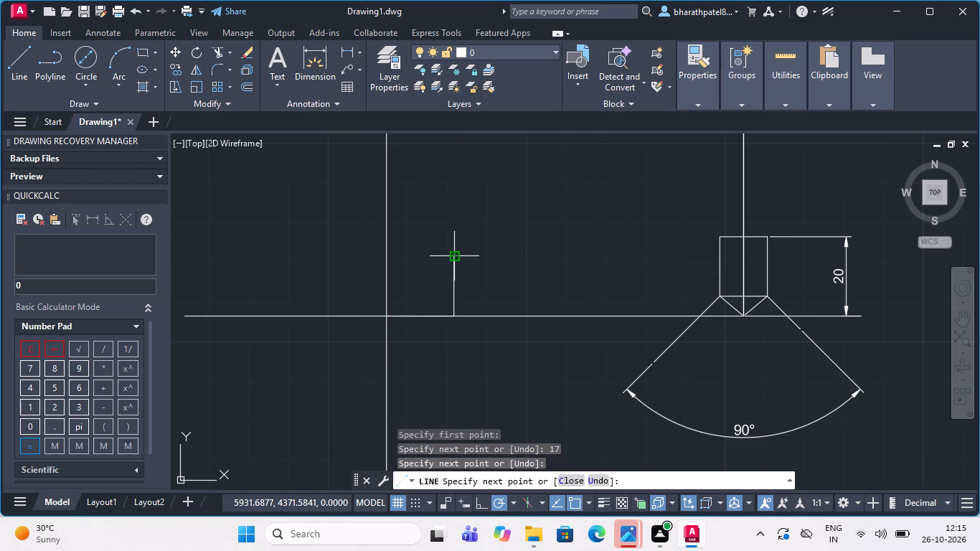
{"action": "key", "text": "Escape"}
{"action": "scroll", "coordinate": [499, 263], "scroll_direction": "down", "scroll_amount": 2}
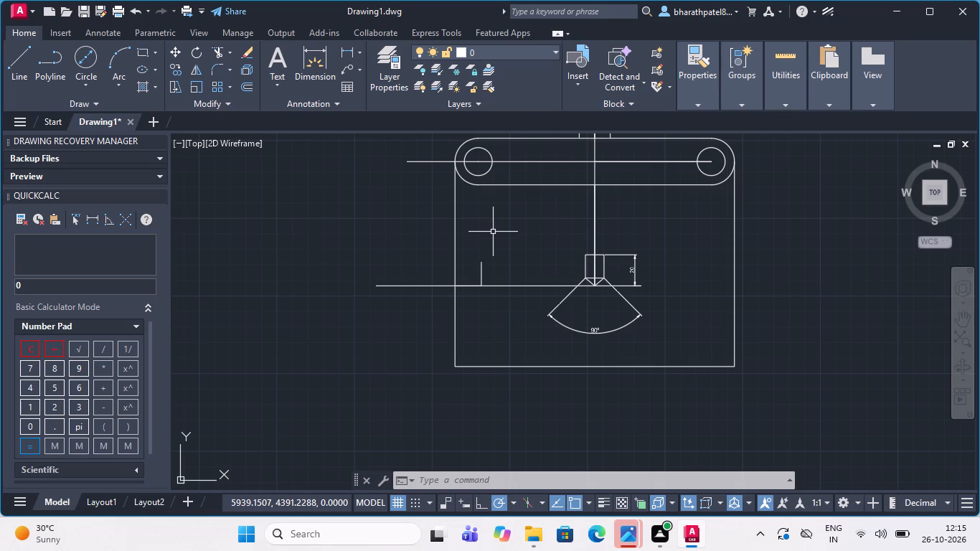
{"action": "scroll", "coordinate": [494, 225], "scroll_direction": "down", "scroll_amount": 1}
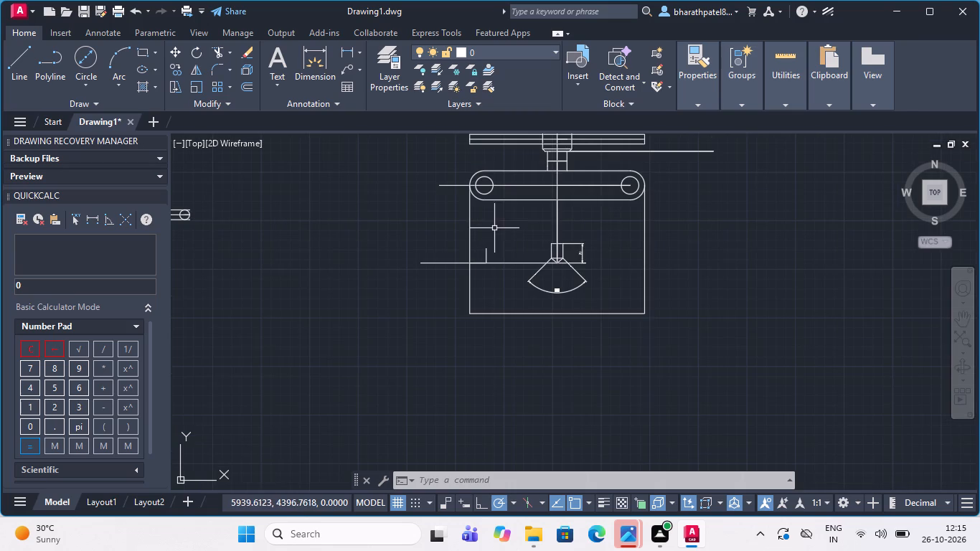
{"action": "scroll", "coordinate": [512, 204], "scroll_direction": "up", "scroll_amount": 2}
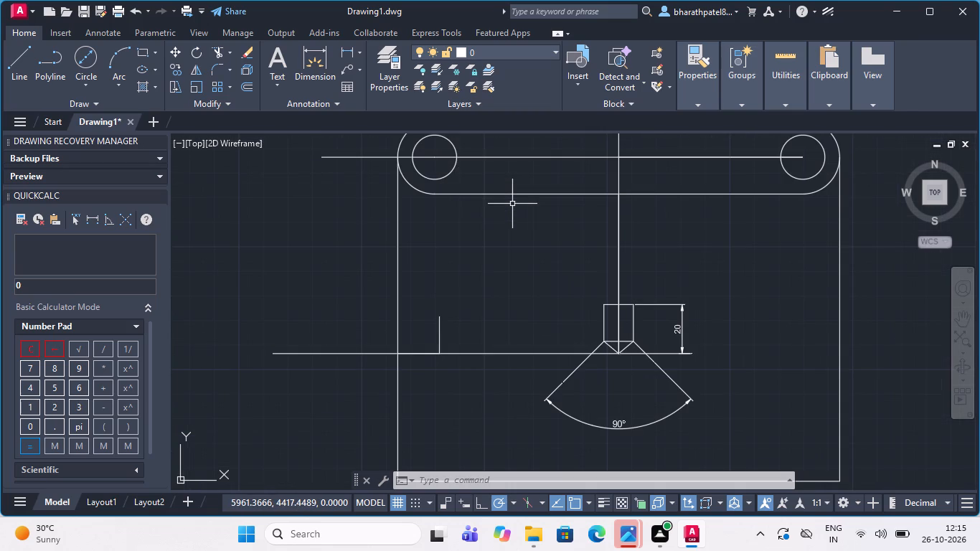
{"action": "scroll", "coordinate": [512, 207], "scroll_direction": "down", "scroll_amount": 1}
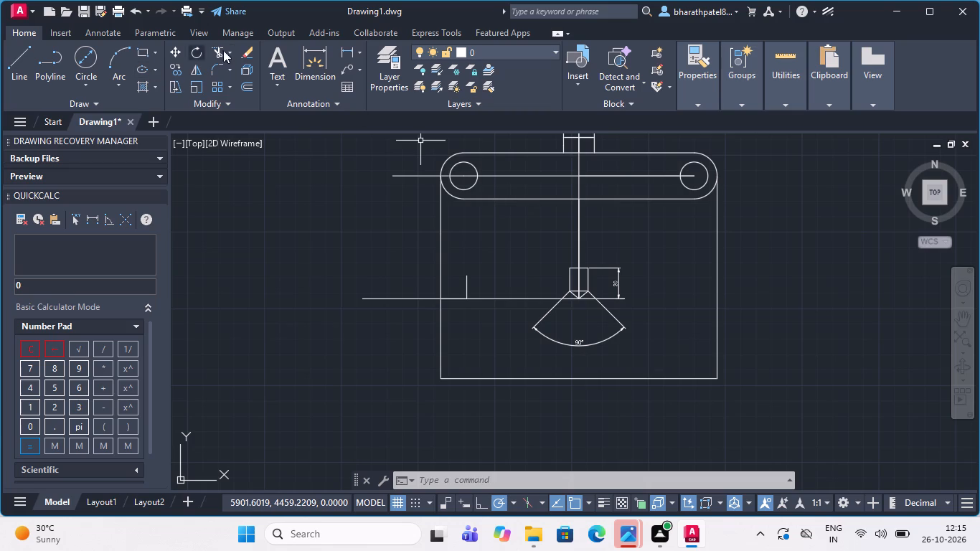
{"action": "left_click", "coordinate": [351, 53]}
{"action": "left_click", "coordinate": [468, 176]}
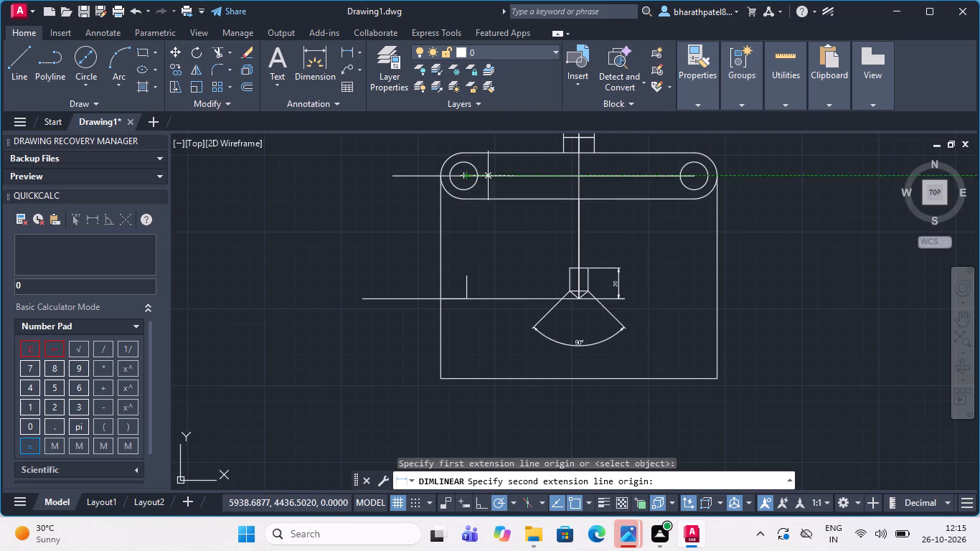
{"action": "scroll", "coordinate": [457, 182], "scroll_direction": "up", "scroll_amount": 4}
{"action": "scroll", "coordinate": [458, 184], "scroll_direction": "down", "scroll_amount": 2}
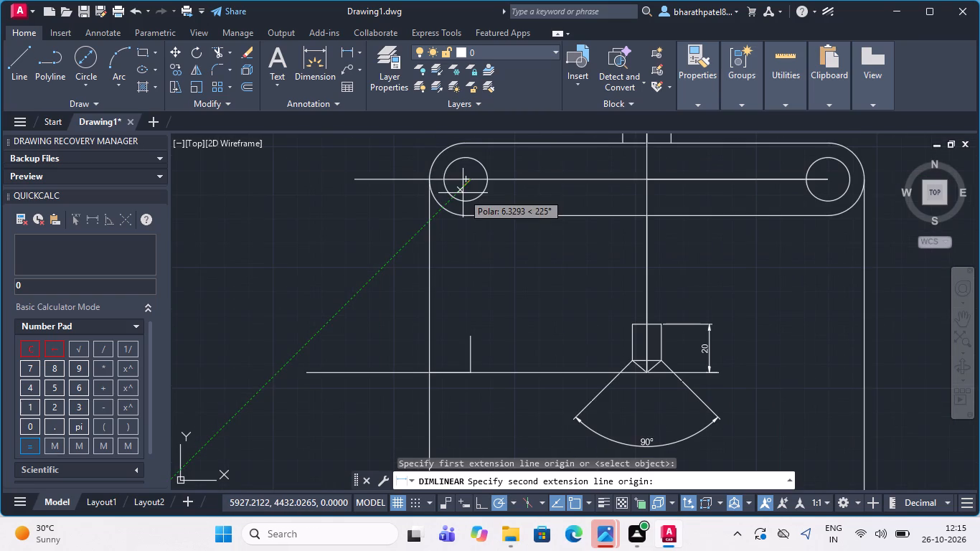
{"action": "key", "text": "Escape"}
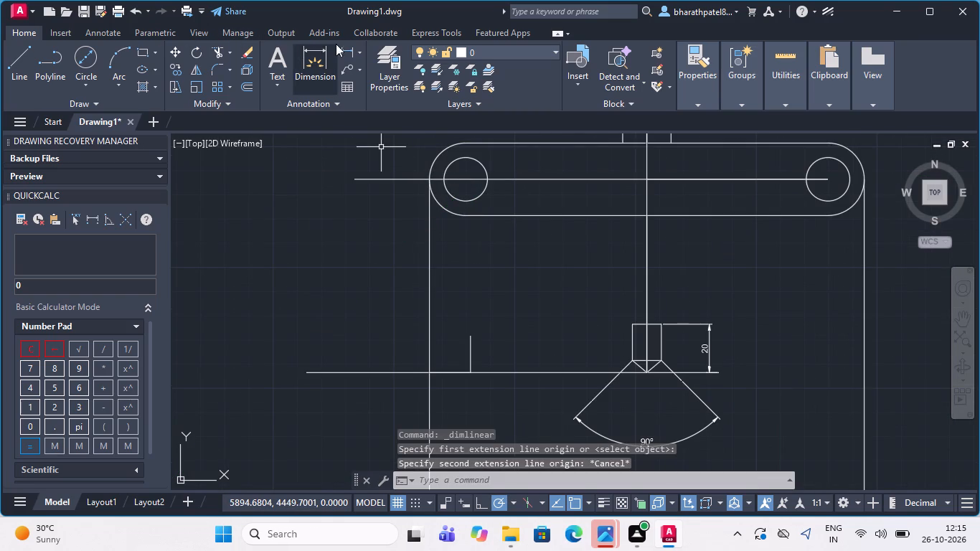
Measure the horizontal distance between the centres of the slot's two holes with a linear dimension.
{"action": "left_click", "coordinate": [349, 44]}
{"action": "scroll", "coordinate": [463, 158], "scroll_direction": "up", "scroll_amount": 3}
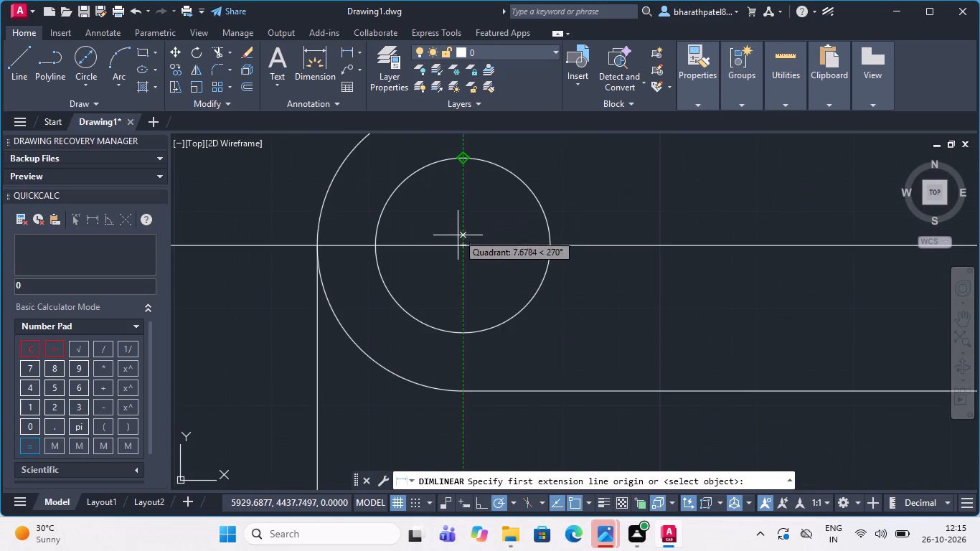
{"action": "left_click", "coordinate": [463, 245]}
{"action": "scroll", "coordinate": [464, 243], "scroll_direction": "down", "scroll_amount": 4}
{"action": "scroll", "coordinate": [697, 239], "scroll_direction": "up", "scroll_amount": 3}
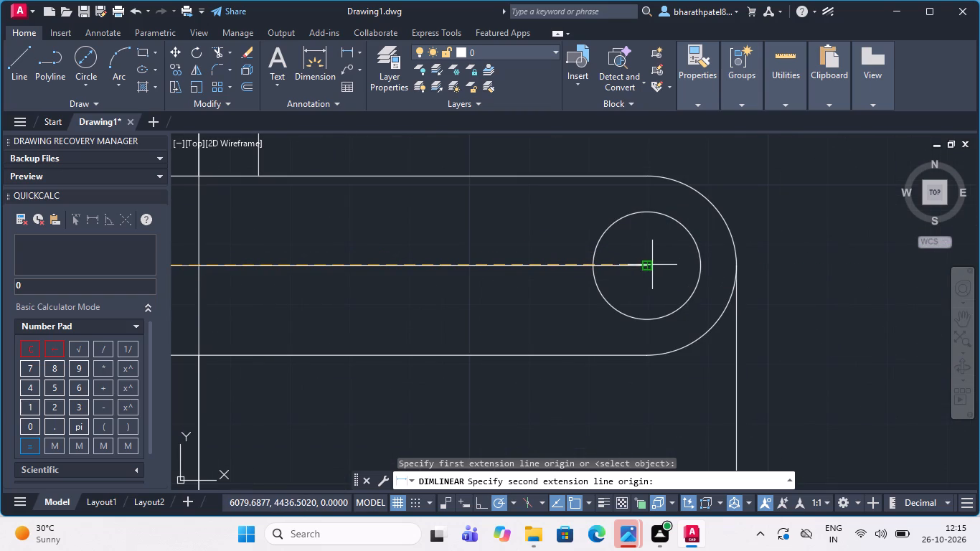
{"action": "left_click", "coordinate": [648, 267]}
{"action": "scroll", "coordinate": [648, 266], "scroll_direction": "down", "scroll_amount": 2}
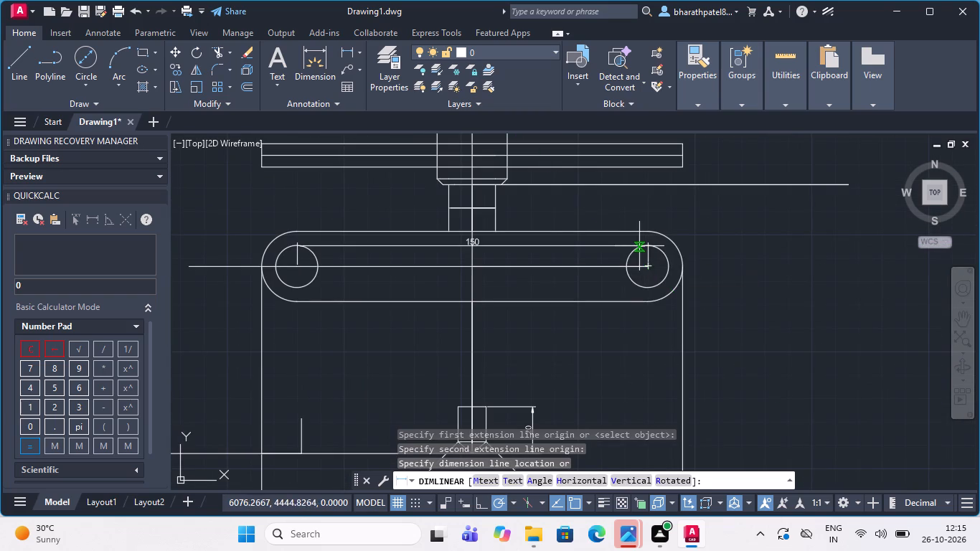
{"action": "key", "text": "Escape"}
Draw a 50-unit line rightward from the slot's midpoint along its centreline, continuing about 5 units vertically downward.
{"action": "scroll", "coordinate": [553, 311], "scroll_direction": "down", "scroll_amount": 2}
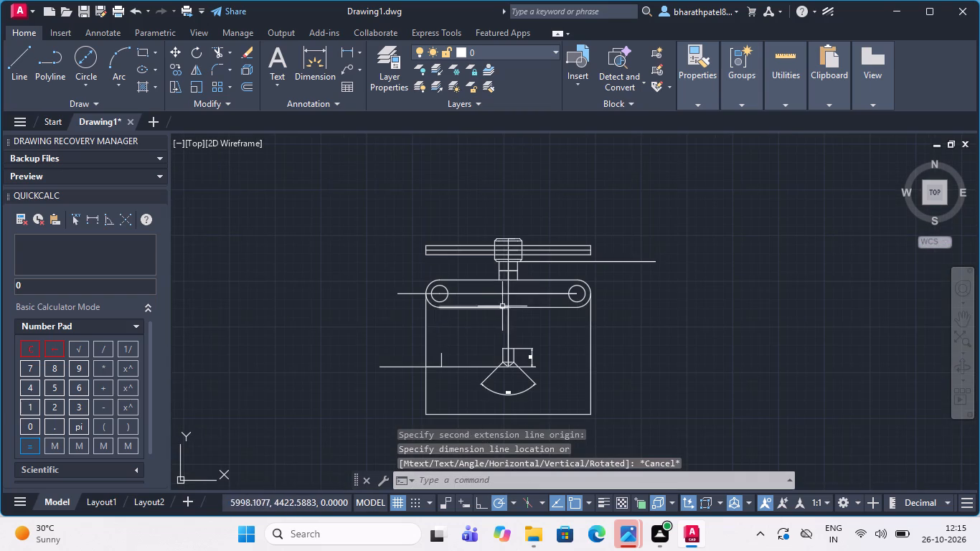
{"action": "scroll", "coordinate": [450, 312], "scroll_direction": "up", "scroll_amount": 4}
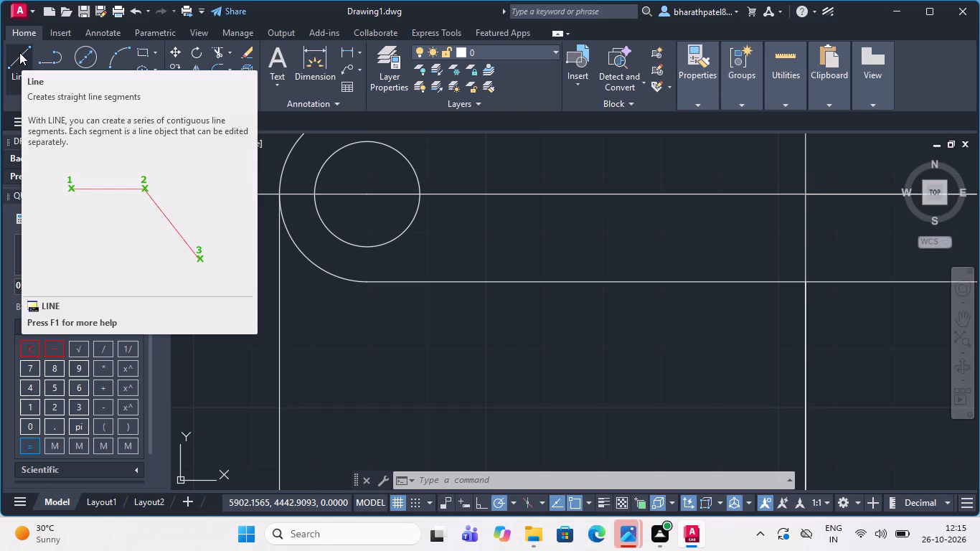
{"action": "left_click", "coordinate": [13, 58]}
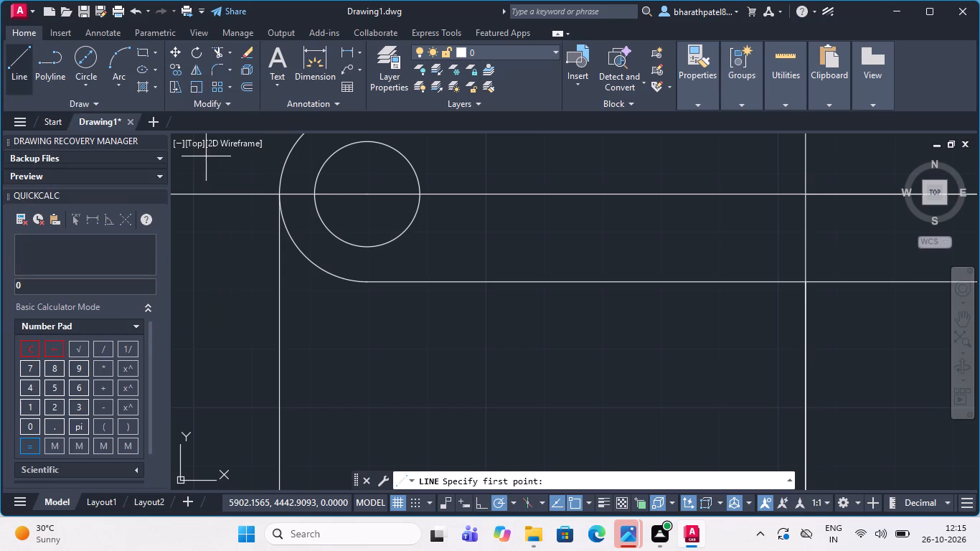
{"action": "scroll", "coordinate": [314, 202], "scroll_direction": "down", "scroll_amount": 3}
{"action": "scroll", "coordinate": [441, 197], "scroll_direction": "up", "scroll_amount": 3}
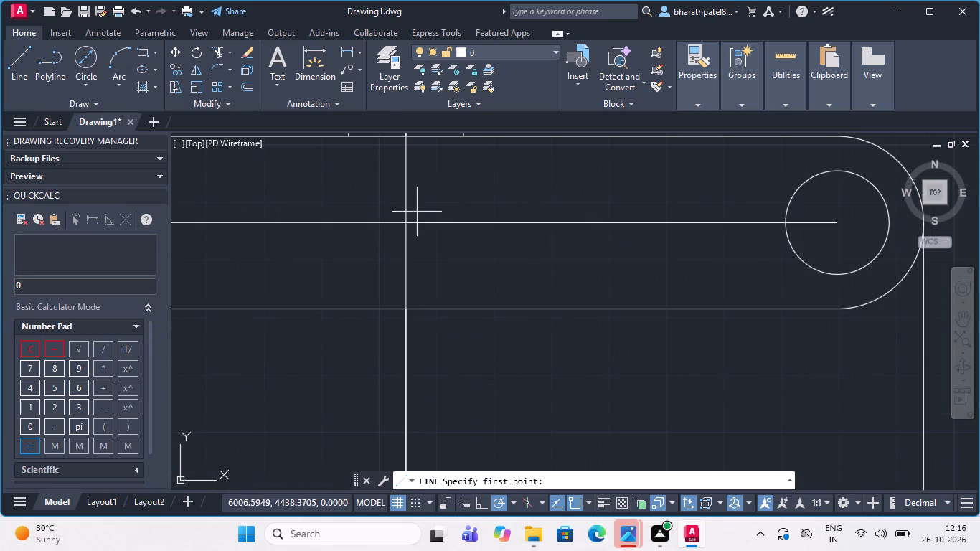
{"action": "left_click", "coordinate": [407, 224]}
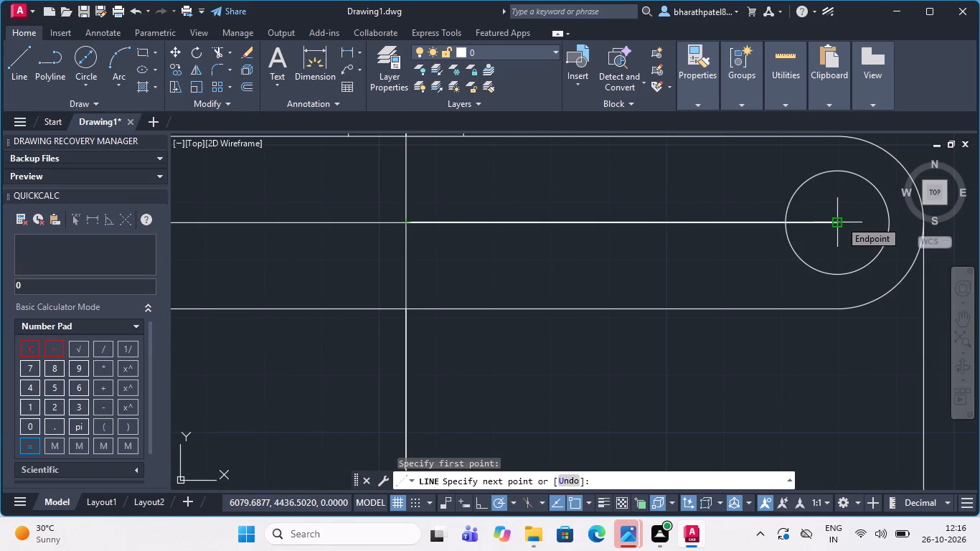
{"action": "type", "text": "50"}
{"action": "key", "text": "Return"}
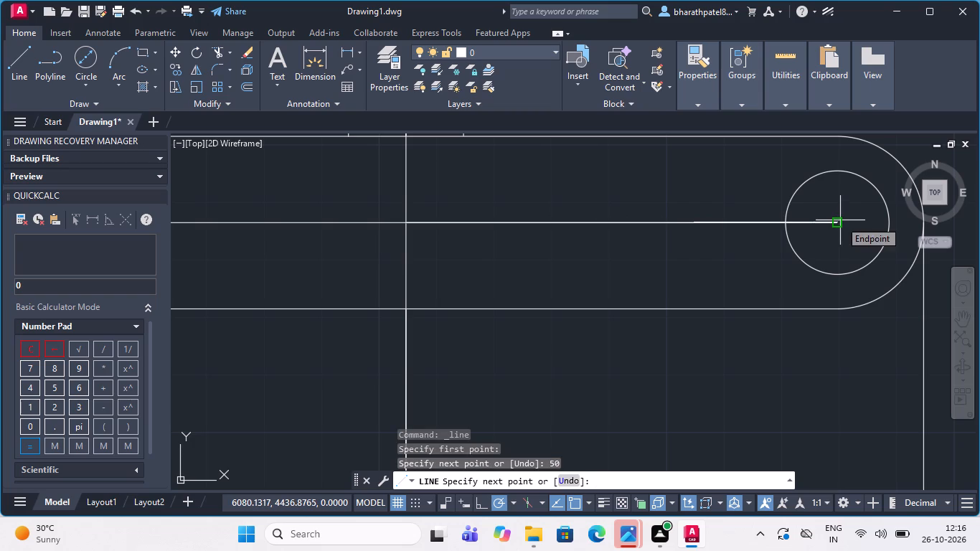
{"action": "left_click", "coordinate": [699, 253]}
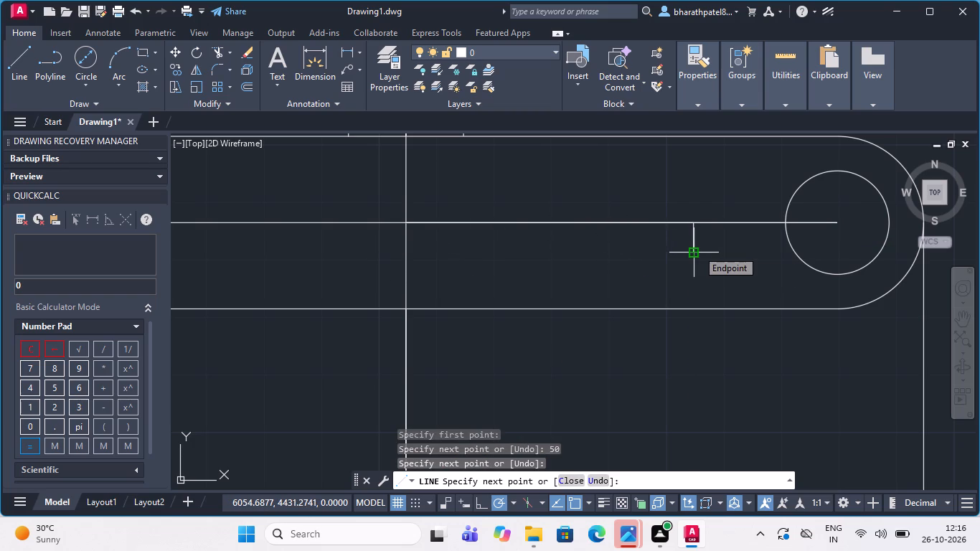
{"action": "key", "text": "Escape"}
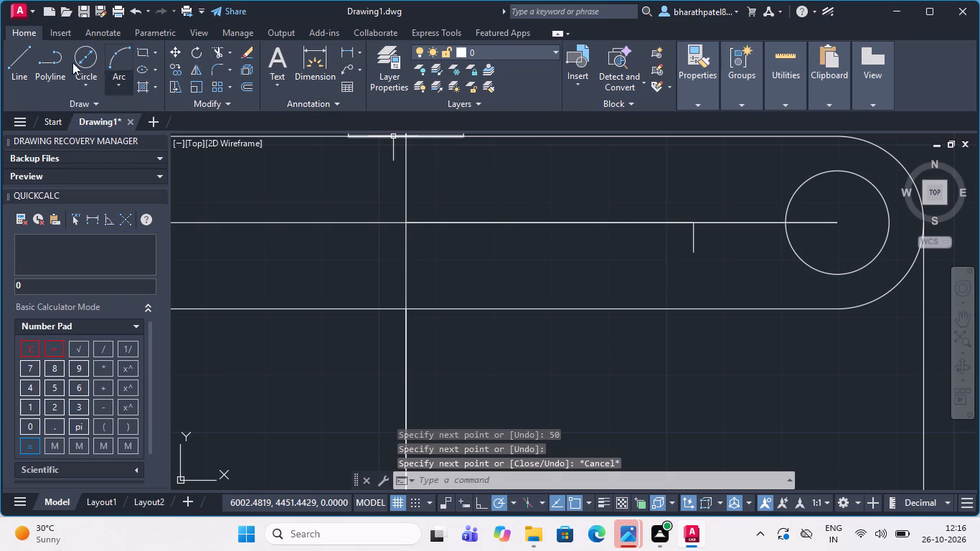
Draw a 50-unit line leftward from the slot's midpoint along its centreline, continuing about 6 units vertically downward.
{"action": "left_click", "coordinate": [19, 61]}
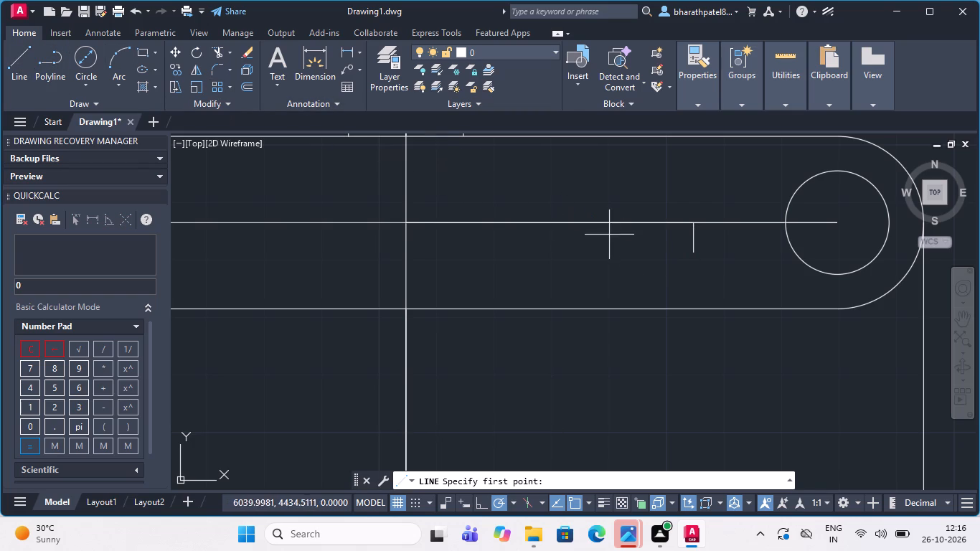
{"action": "scroll", "coordinate": [610, 240], "scroll_direction": "down", "scroll_amount": 1}
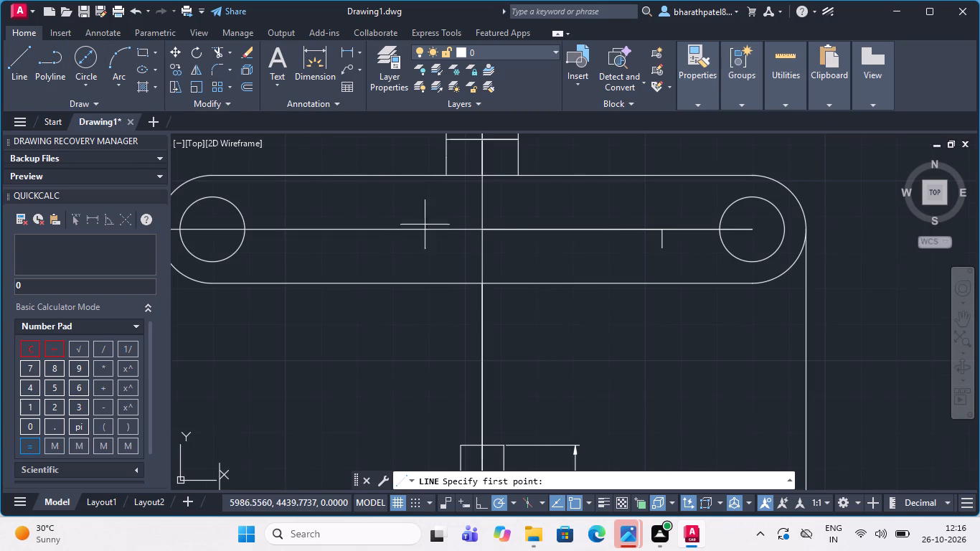
{"action": "left_click", "coordinate": [483, 232]}
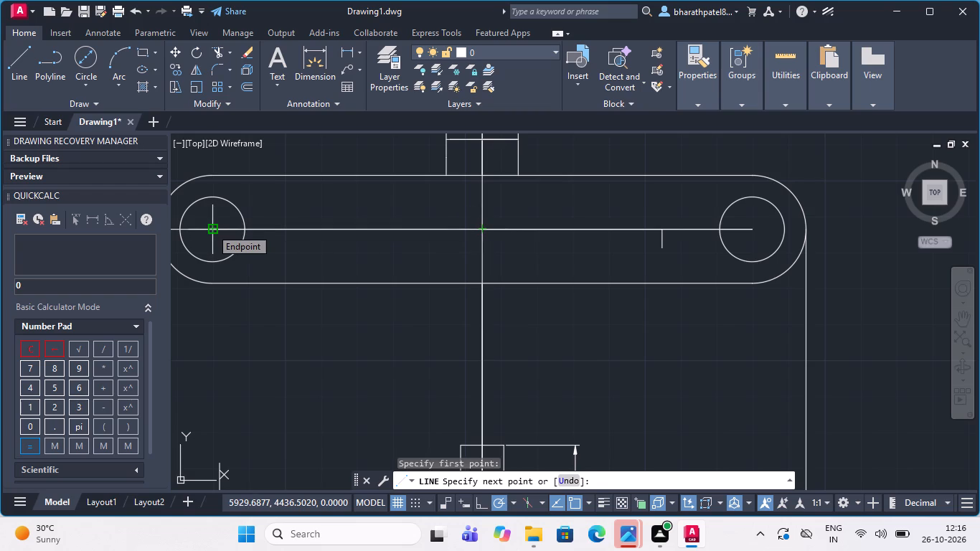
{"action": "type", "text": "50"}
{"action": "key", "text": "Return"}
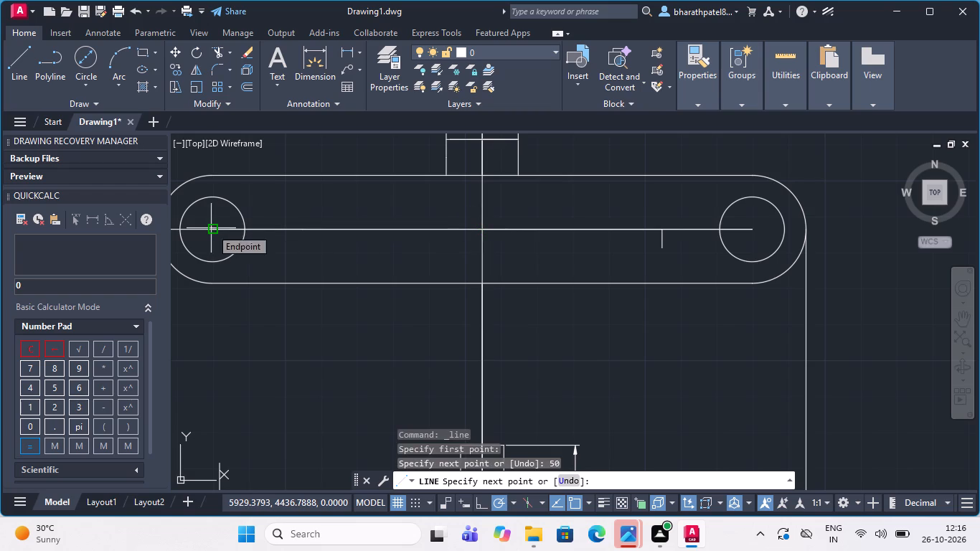
{"action": "left_click", "coordinate": [304, 250]}
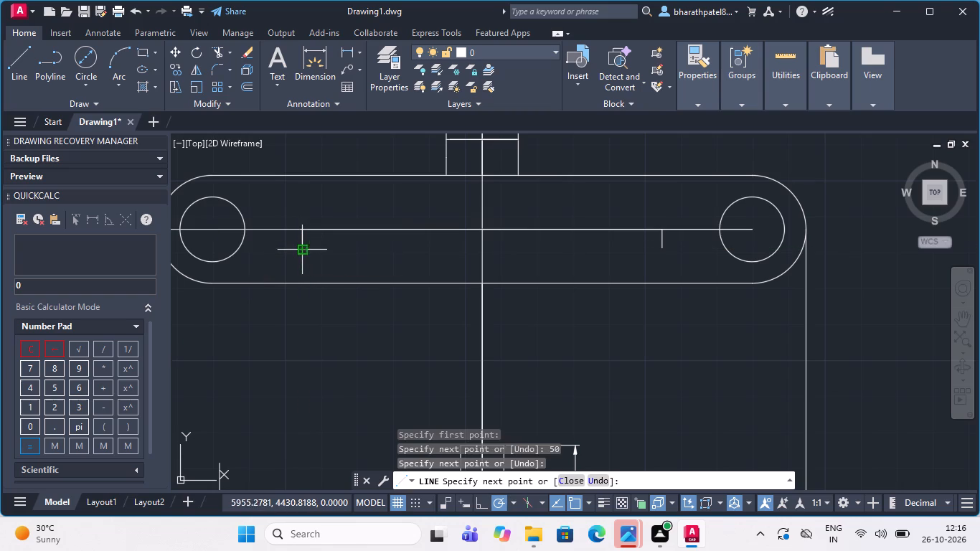
{"action": "key", "text": "Escape"}
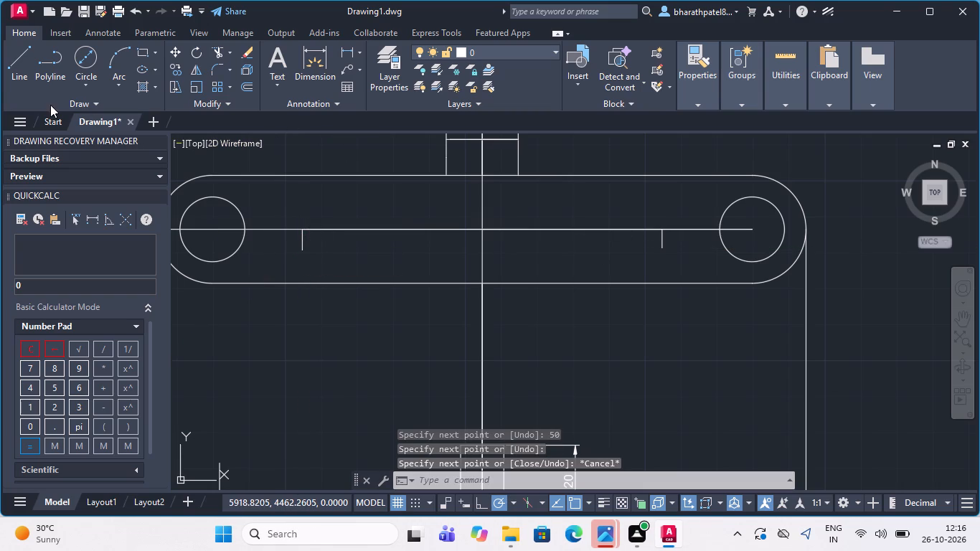
Draw a 10-unit-diameter circle at each of the two 50-unit marks on the slot's centreline.
{"action": "left_click", "coordinate": [89, 65]}
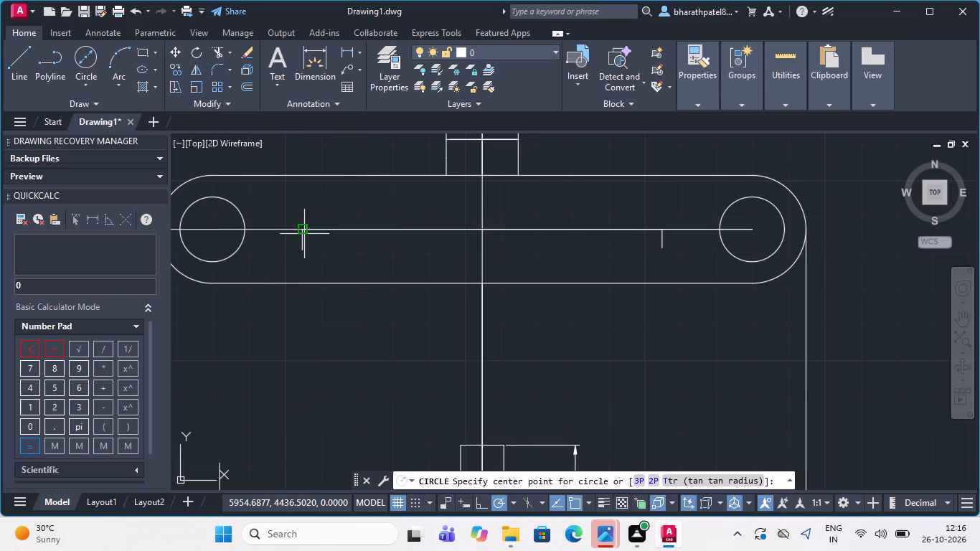
{"action": "left_click_drag", "start_coordinate": [303, 230], "coordinate": [319, 240]}
{"action": "type", "text": "10"}
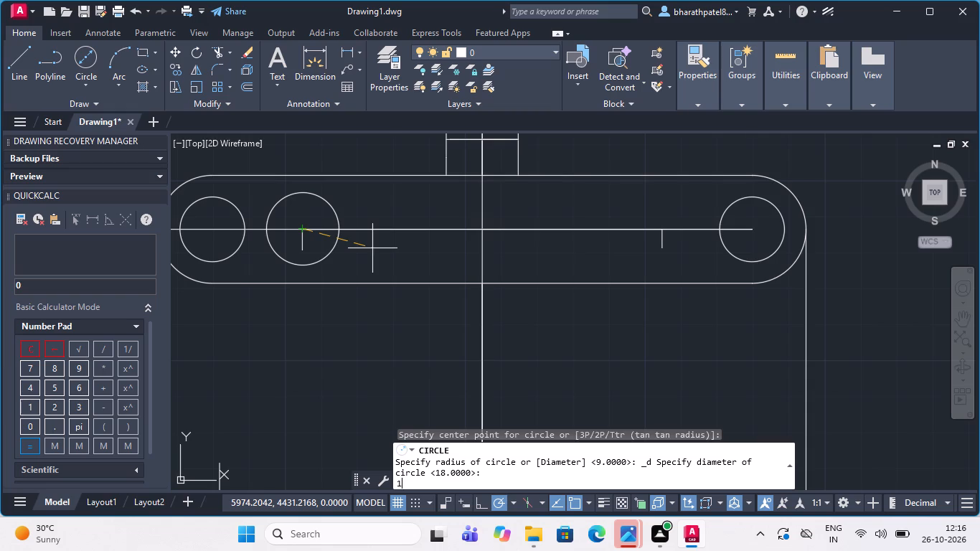
{"action": "key", "text": "Return"}
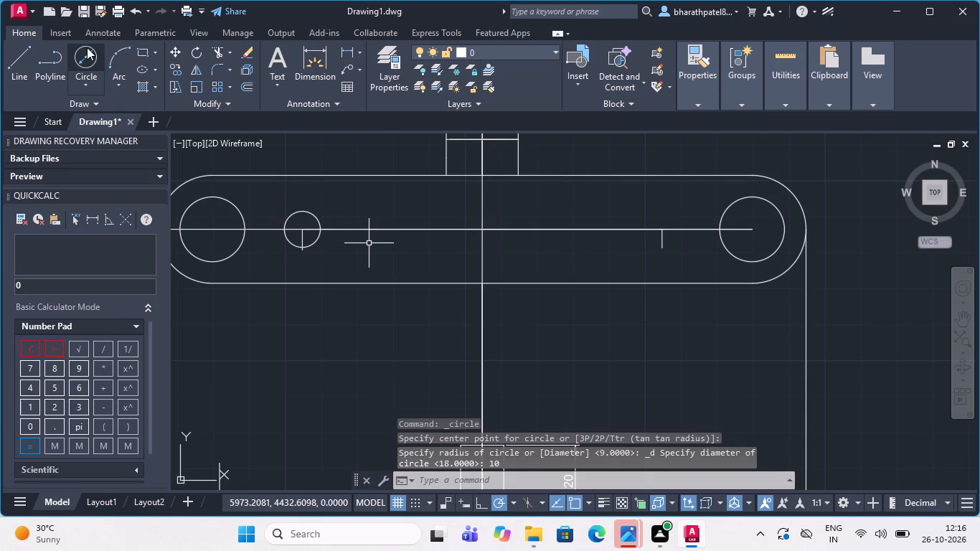
{"action": "left_click", "coordinate": [85, 53]}
{"action": "scroll", "coordinate": [646, 234], "scroll_direction": "up", "scroll_amount": 2}
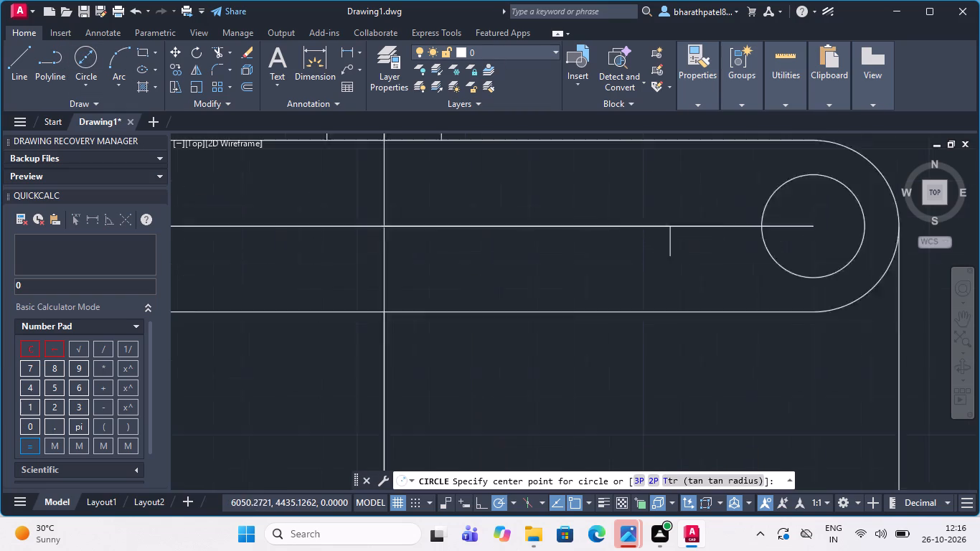
{"action": "scroll", "coordinate": [647, 232], "scroll_direction": "up", "scroll_amount": 1}
{"action": "left_click_drag", "start_coordinate": [699, 218], "coordinate": [709, 224]}
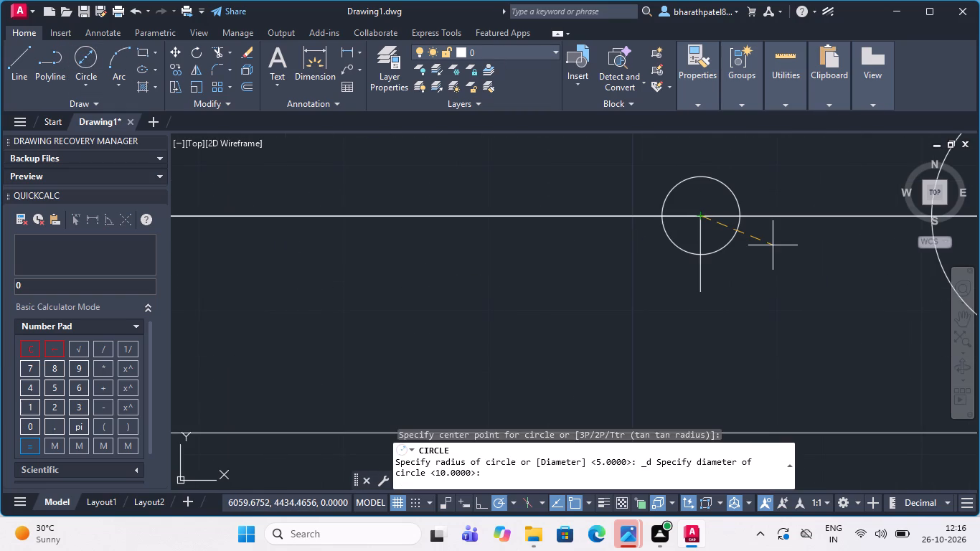
{"action": "type", "text": "10"}
{"action": "key", "text": "Return"}
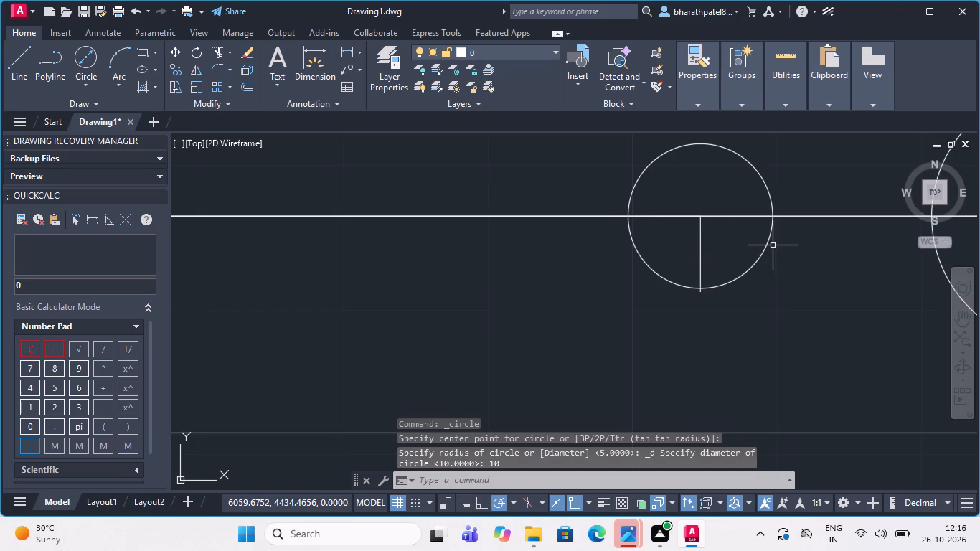
Draw a 25-unit line rightward from the slot's midpoint, continuing into a vertical line about 54 units long that crosses the slot.
{"action": "scroll", "coordinate": [672, 250], "scroll_direction": "down", "scroll_amount": 3}
{"action": "scroll", "coordinate": [528, 217], "scroll_direction": "down", "scroll_amount": 3}
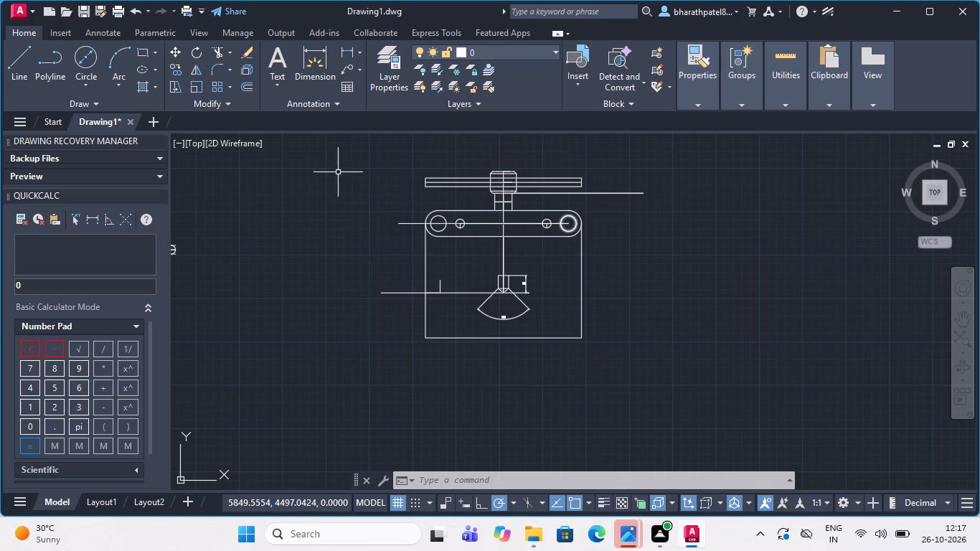
{"action": "left_click", "coordinate": [23, 62]}
{"action": "scroll", "coordinate": [616, 205], "scroll_direction": "up", "scroll_amount": 3}
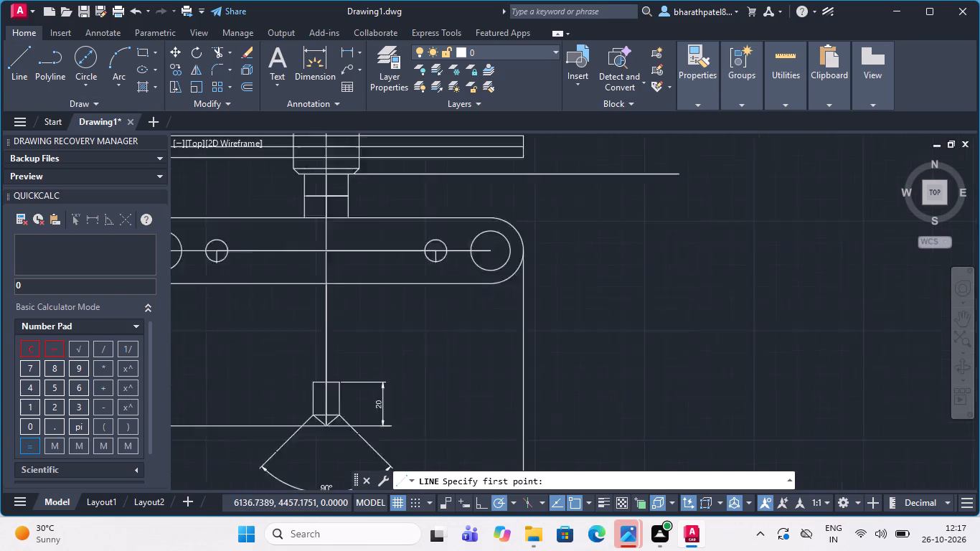
{"action": "scroll", "coordinate": [374, 227], "scroll_direction": "down", "scroll_amount": 2}
{"action": "scroll", "coordinate": [287, 234], "scroll_direction": "up", "scroll_amount": 2}
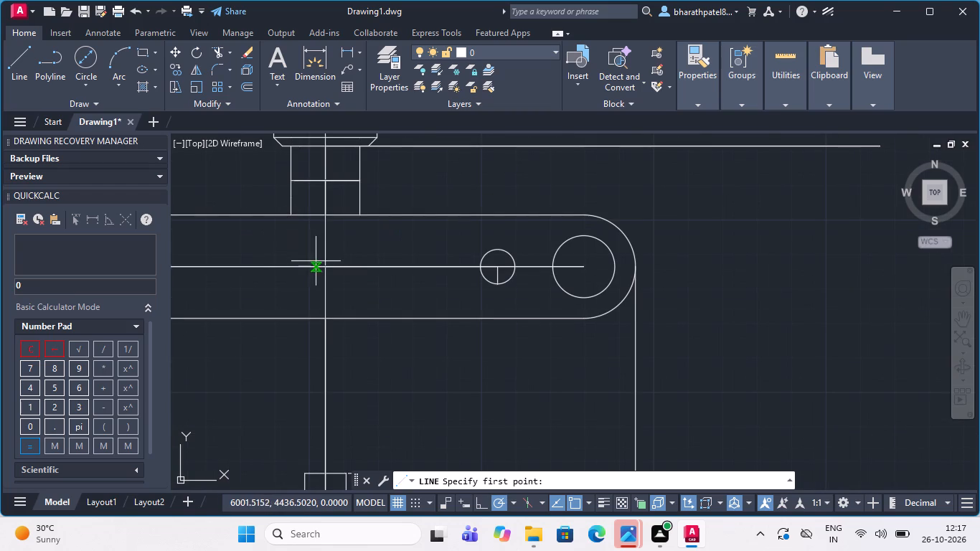
{"action": "left_click", "coordinate": [322, 266]}
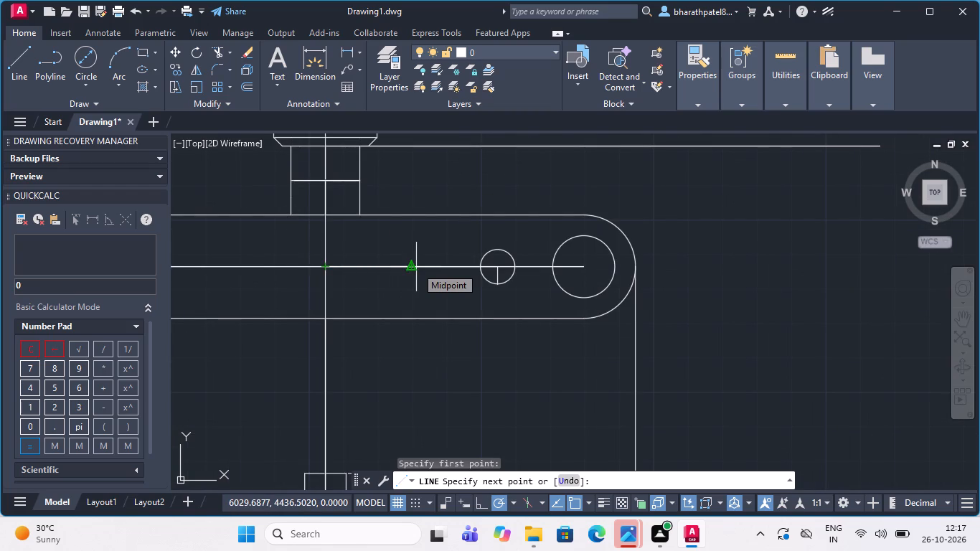
{"action": "type", "text": "25"}
{"action": "key", "text": "Return"}
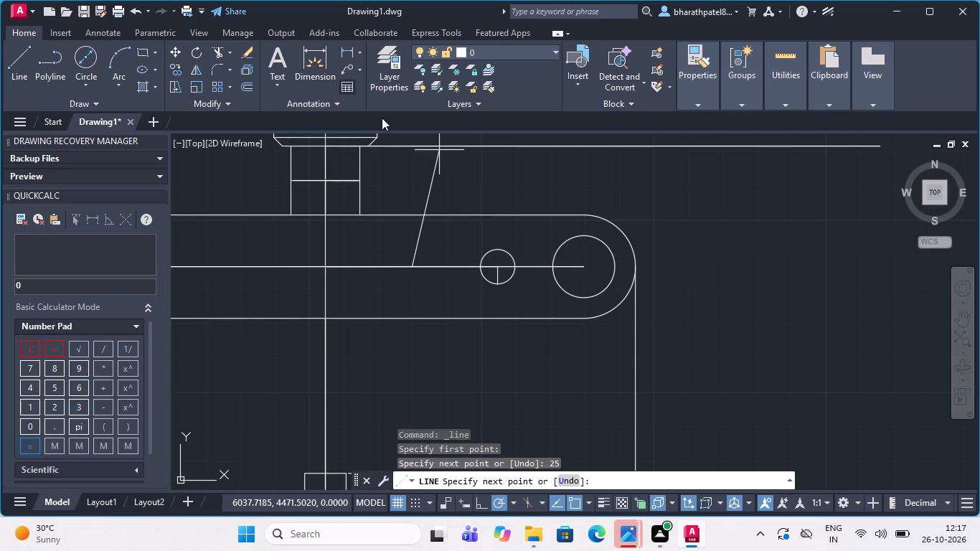
{"action": "left_click", "coordinate": [412, 179]}
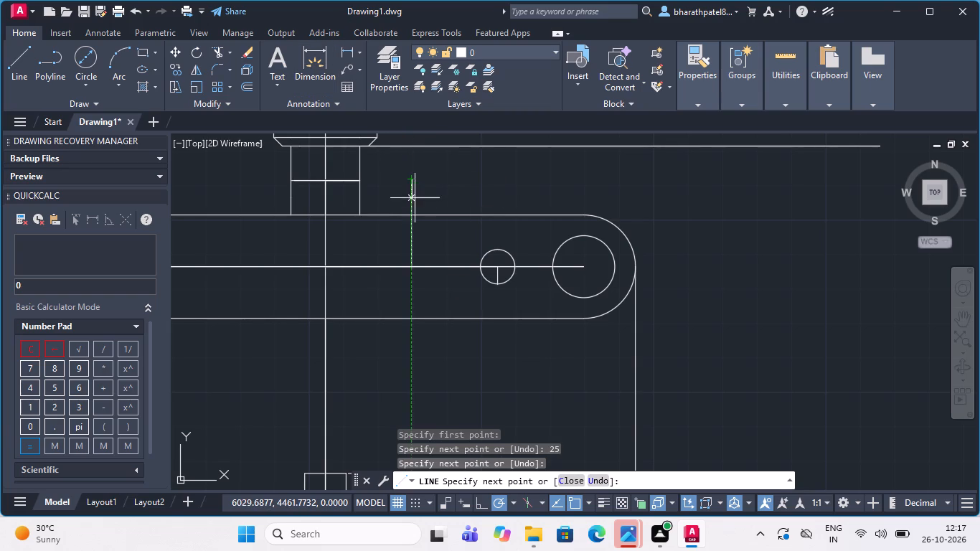
{"action": "left_click", "coordinate": [413, 365]}
{"action": "key", "text": "Escape"}
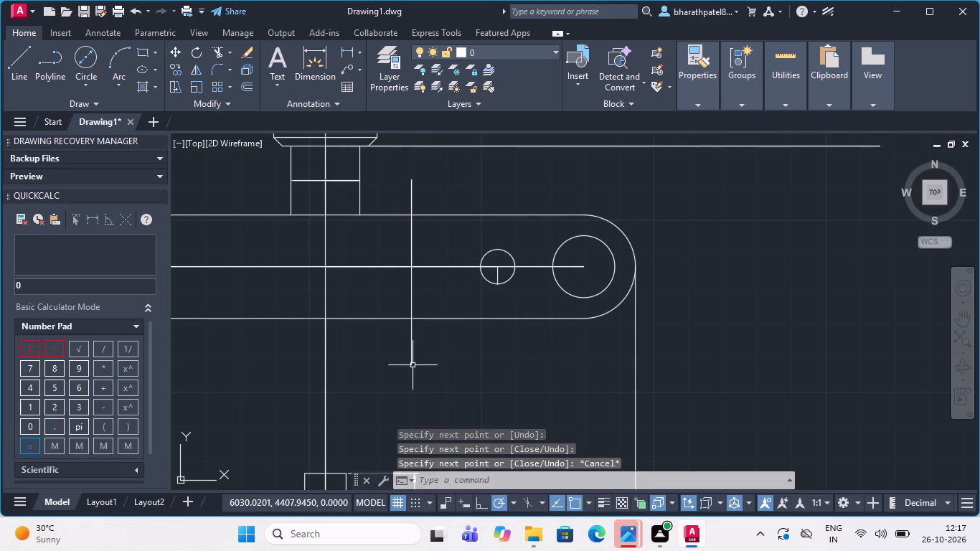
Draw a 25-unit line leftward from the slot's midpoint, continuing into a vertical line about 53 units long that crosses the slot.
{"action": "left_click", "coordinate": [20, 72]}
{"action": "scroll", "coordinate": [407, 325], "scroll_direction": "down", "scroll_amount": 1}
{"action": "scroll", "coordinate": [335, 281], "scroll_direction": "down", "scroll_amount": 2}
{"action": "scroll", "coordinate": [276, 303], "scroll_direction": "up", "scroll_amount": 3}
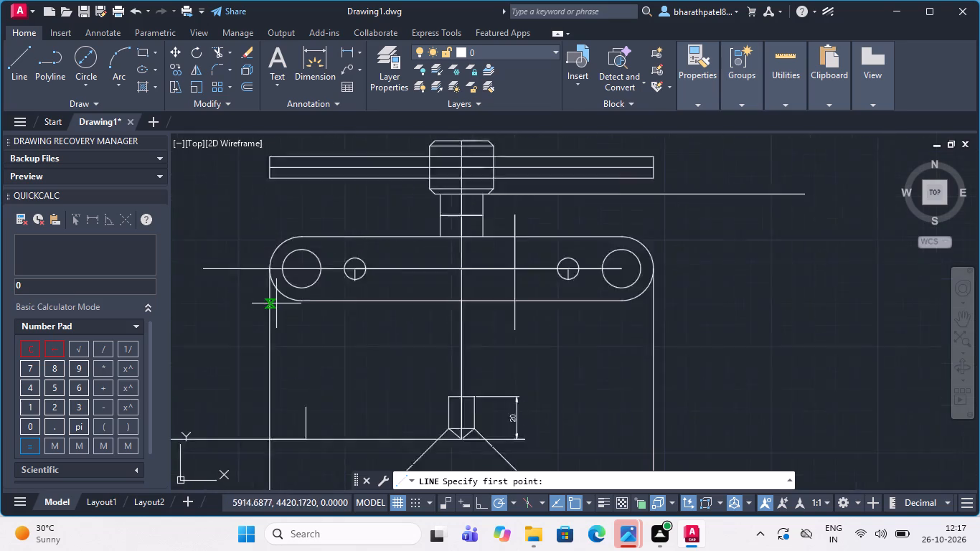
{"action": "left_click", "coordinate": [573, 248]}
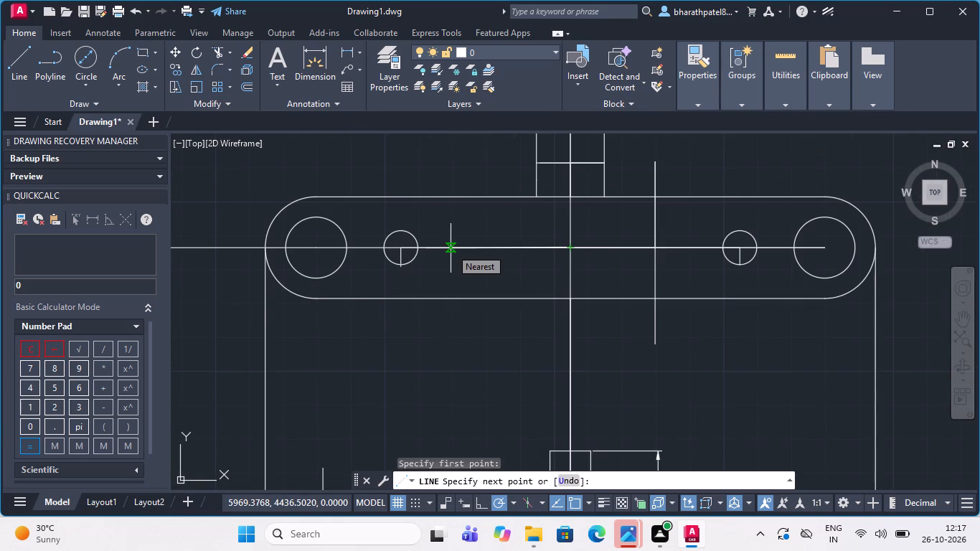
{"action": "type", "text": "25"}
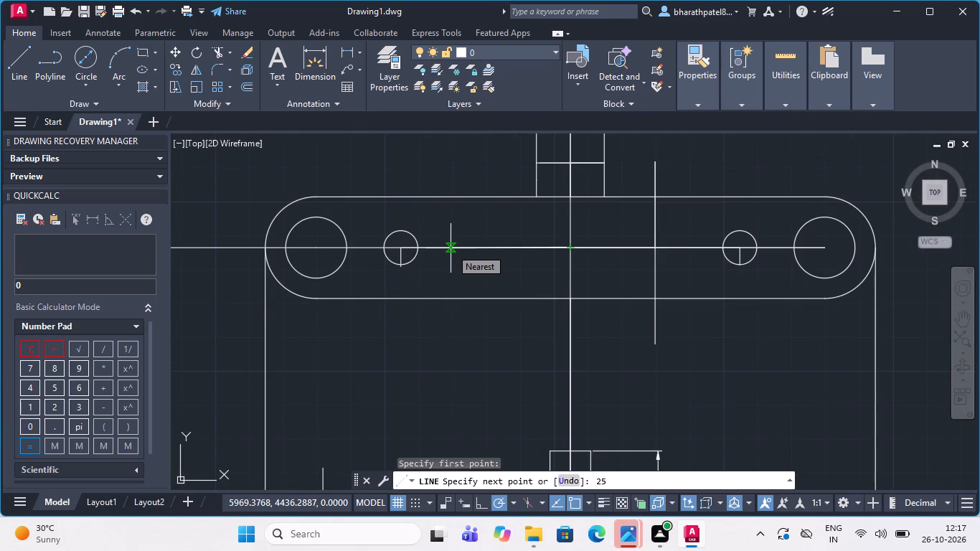
{"action": "key", "text": "Return"}
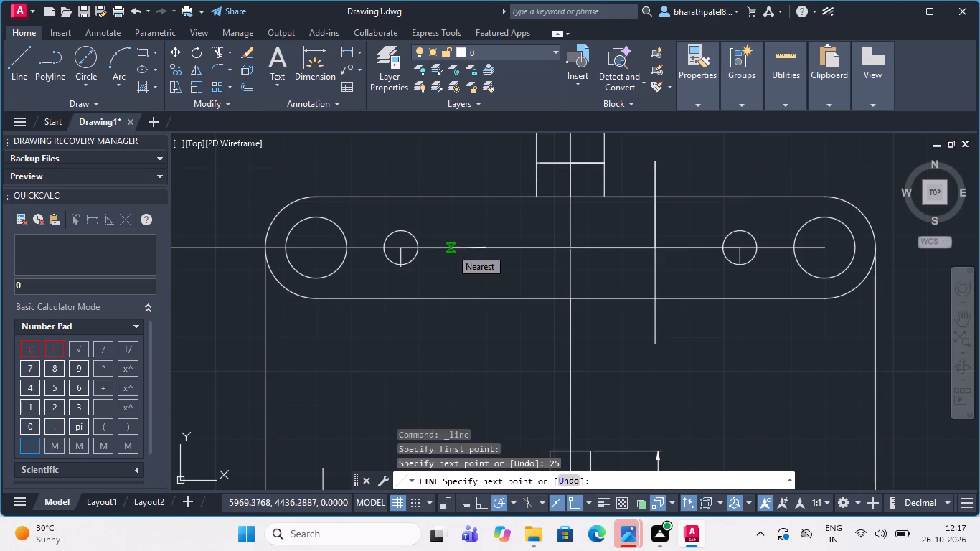
{"action": "left_click", "coordinate": [486, 342]}
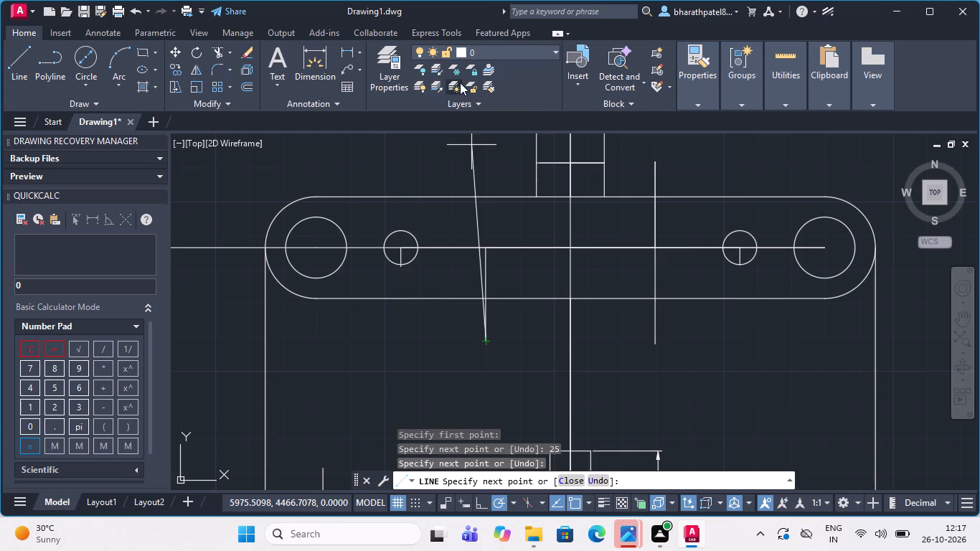
{"action": "left_click", "coordinate": [486, 161]}
{"action": "key", "text": "Escape"}
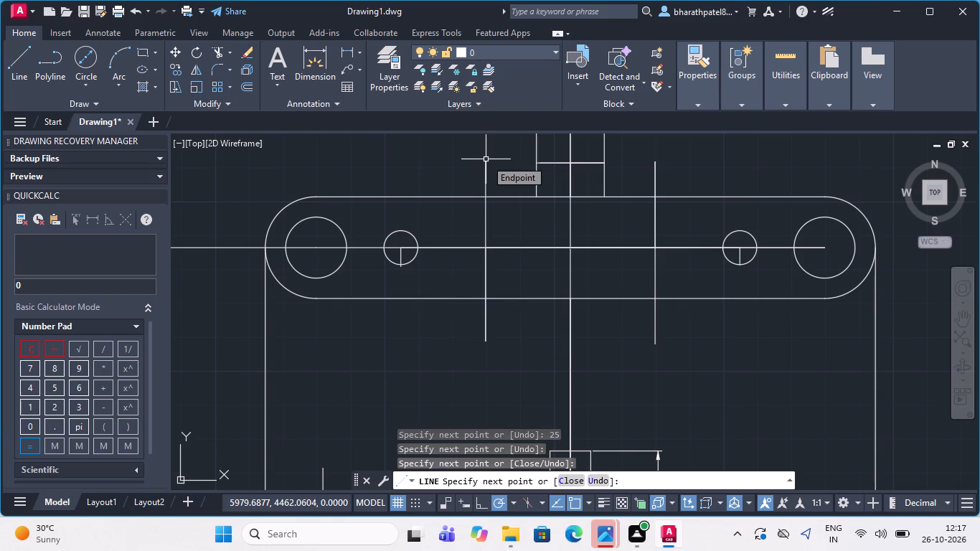
{"action": "key", "text": "Escape"}
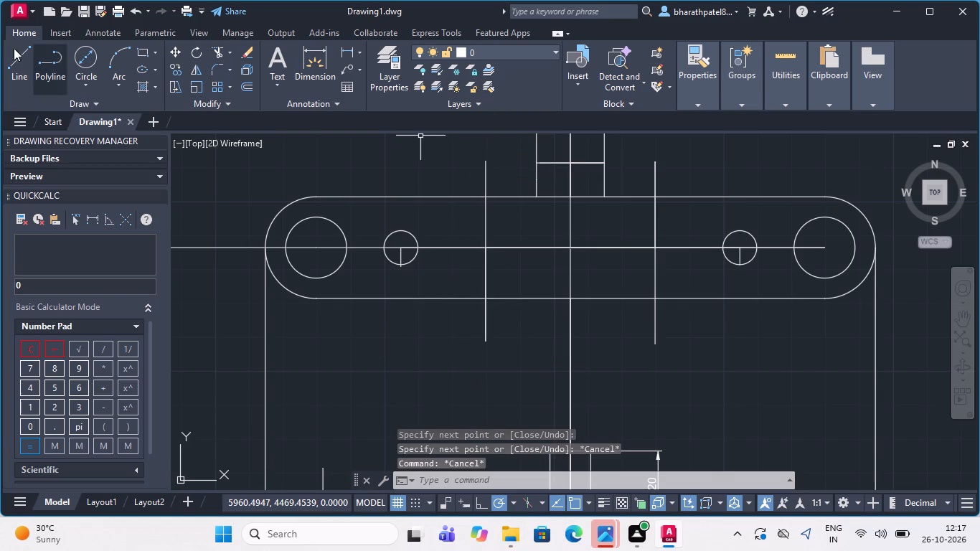
Trim both new vertical lines where they extend above and below the slot outline.
{"action": "left_click", "coordinate": [212, 53]}
{"action": "left_click_drag", "start_coordinate": [507, 187], "coordinate": [475, 187]}
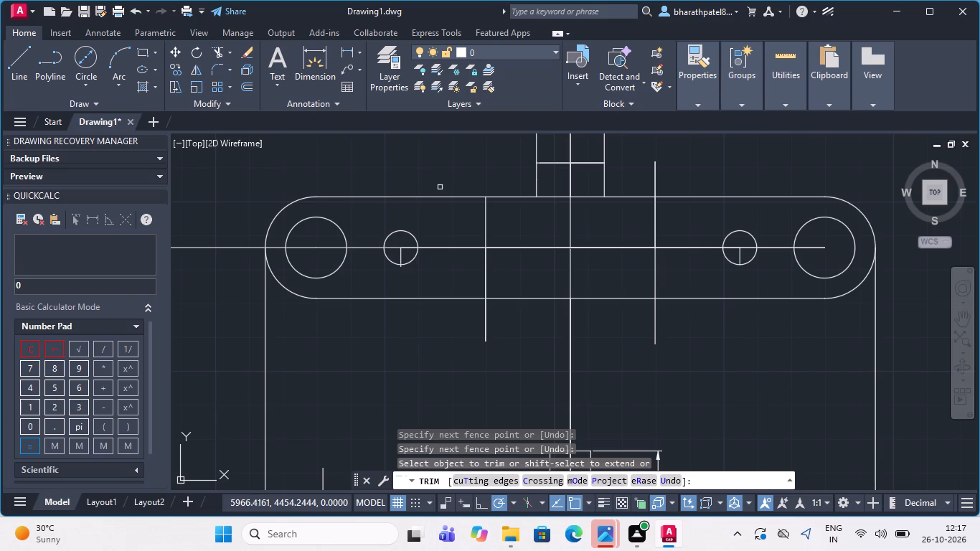
{"action": "left_click", "coordinate": [480, 319]}
{"action": "left_click", "coordinate": [511, 322]}
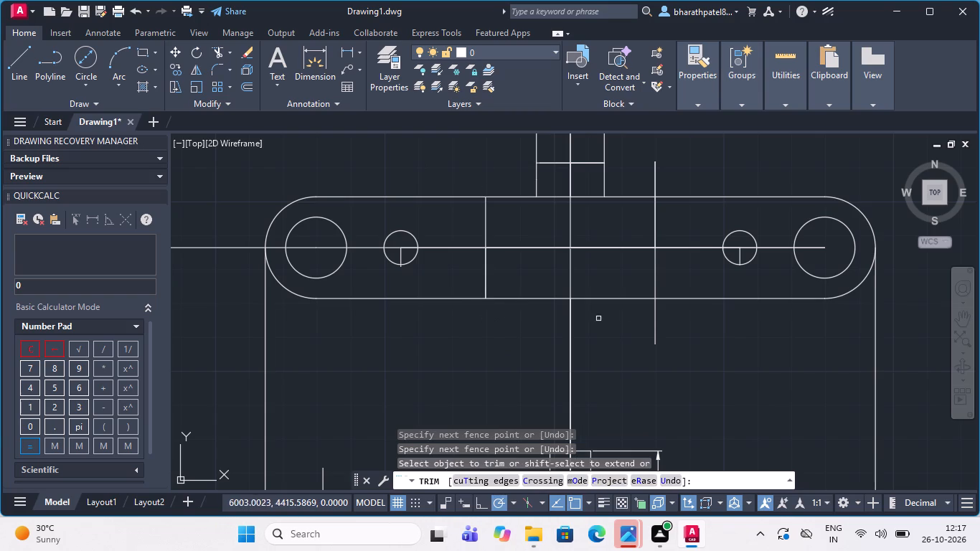
{"action": "left_click_drag", "start_coordinate": [642, 319], "coordinate": [680, 329]}
{"action": "left_click", "coordinate": [707, 329]}
{"action": "left_click_drag", "start_coordinate": [633, 179], "coordinate": [704, 189]}
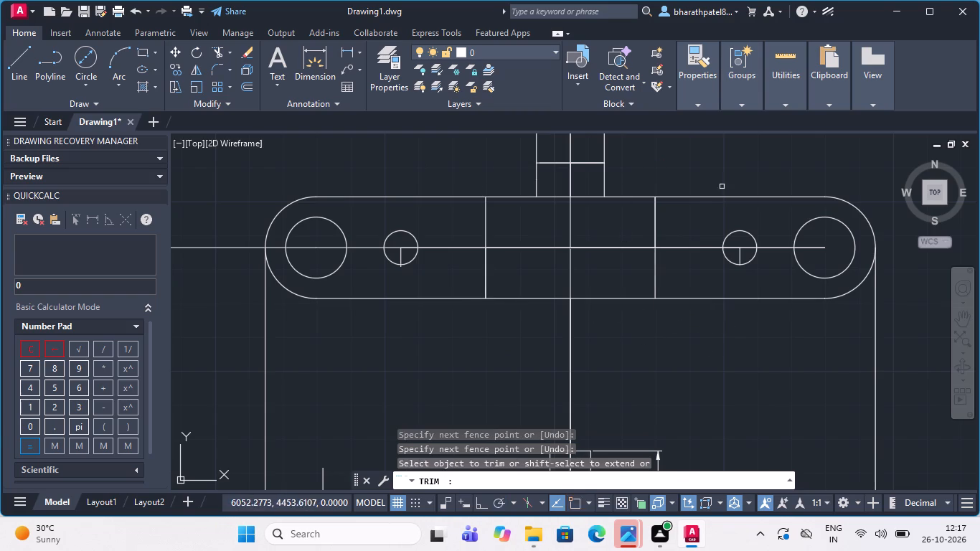
{"action": "left_click", "coordinate": [698, 185]}
{"action": "left_click", "coordinate": [683, 176]}
Examine the slot with its holes and dividing lines, the pointed tip and the overall tool profile.
{"action": "scroll", "coordinate": [683, 176], "scroll_direction": "down", "scroll_amount": 2}
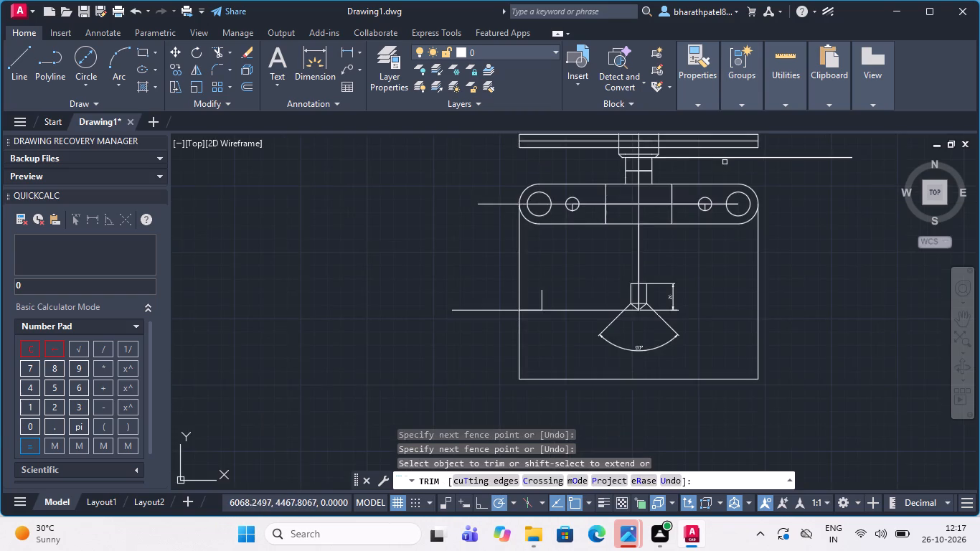
{"action": "scroll", "coordinate": [725, 162], "scroll_direction": "up", "scroll_amount": 2}
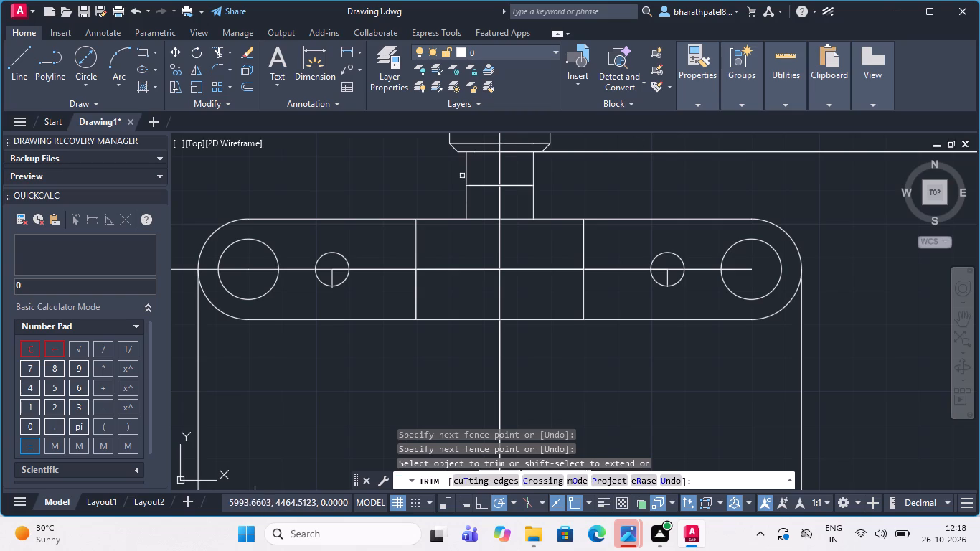
{"action": "scroll", "coordinate": [453, 176], "scroll_direction": "down", "scroll_amount": 3}
{"action": "scroll", "coordinate": [477, 139], "scroll_direction": "up", "scroll_amount": 1}
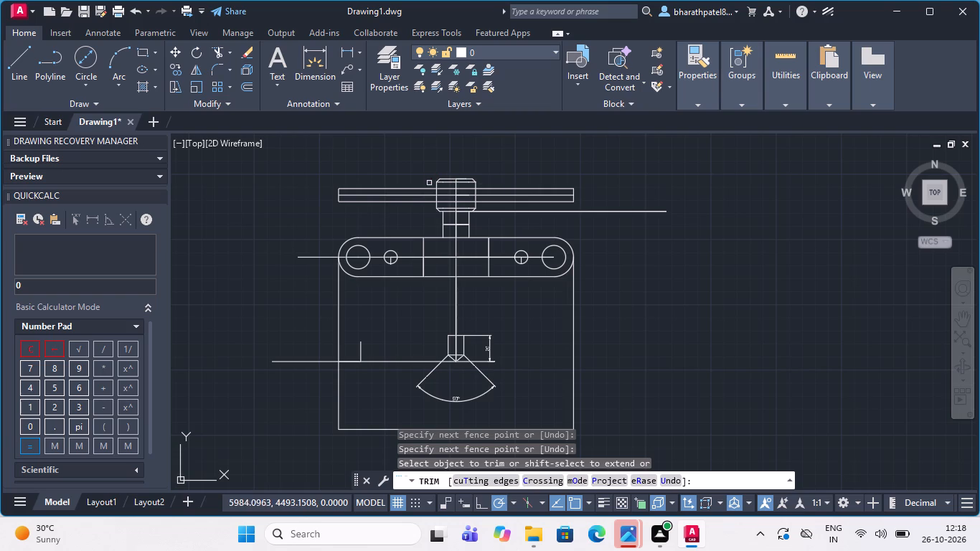
{"action": "scroll", "coordinate": [458, 348], "scroll_direction": "up", "scroll_amount": 2}
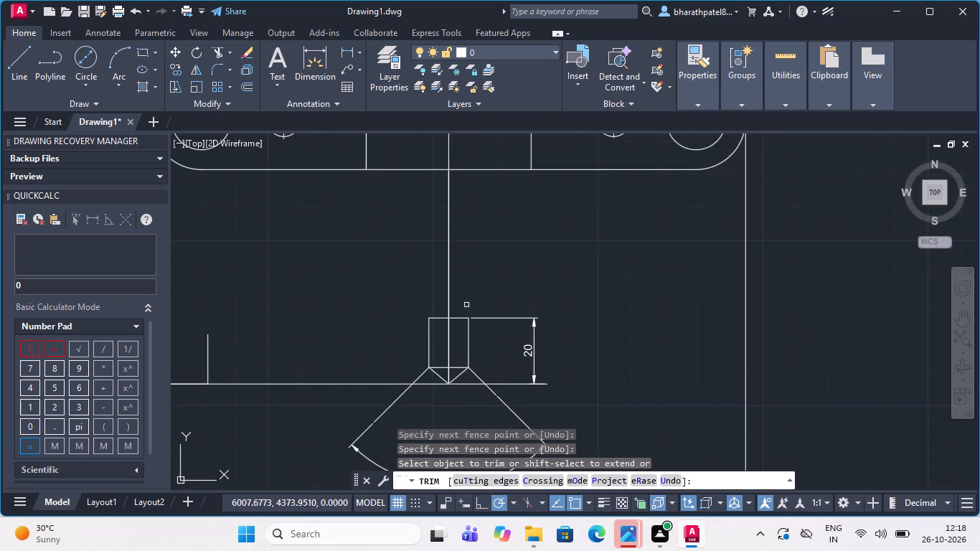
{"action": "scroll", "coordinate": [476, 277], "scroll_direction": "down", "scroll_amount": 3}
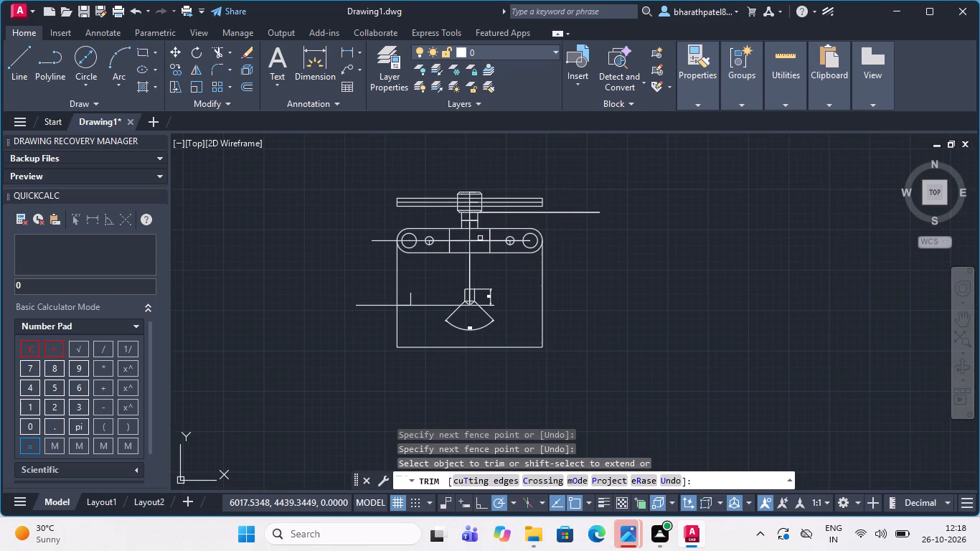
{"action": "scroll", "coordinate": [479, 238], "scroll_direction": "up", "scroll_amount": 2}
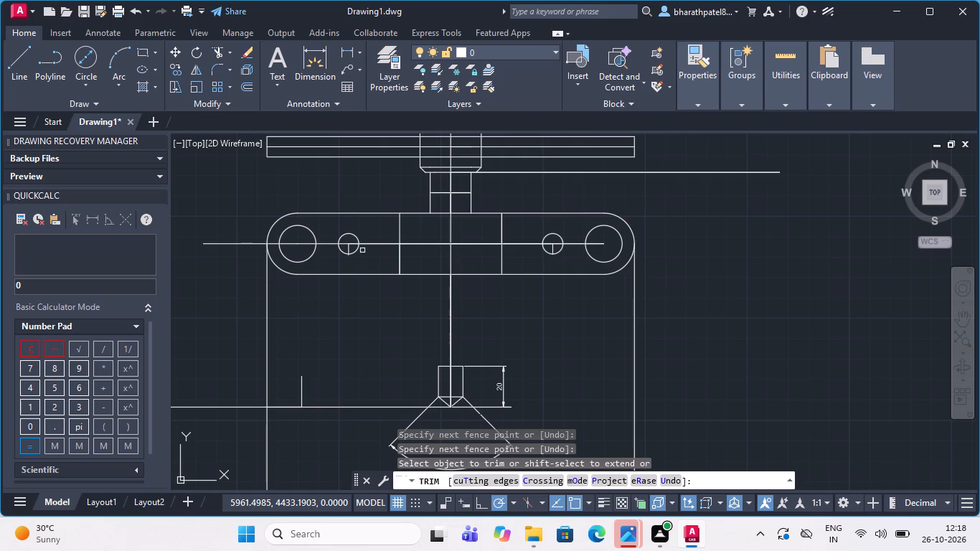
Trim away the short vertical stub inside and below the left small hole of the round-ended bar.
{"action": "scroll", "coordinate": [362, 250], "scroll_direction": "up", "scroll_amount": 3}
{"action": "left_click_drag", "start_coordinate": [281, 234], "coordinate": [297, 240]}
{"action": "left_click", "coordinate": [310, 243]}
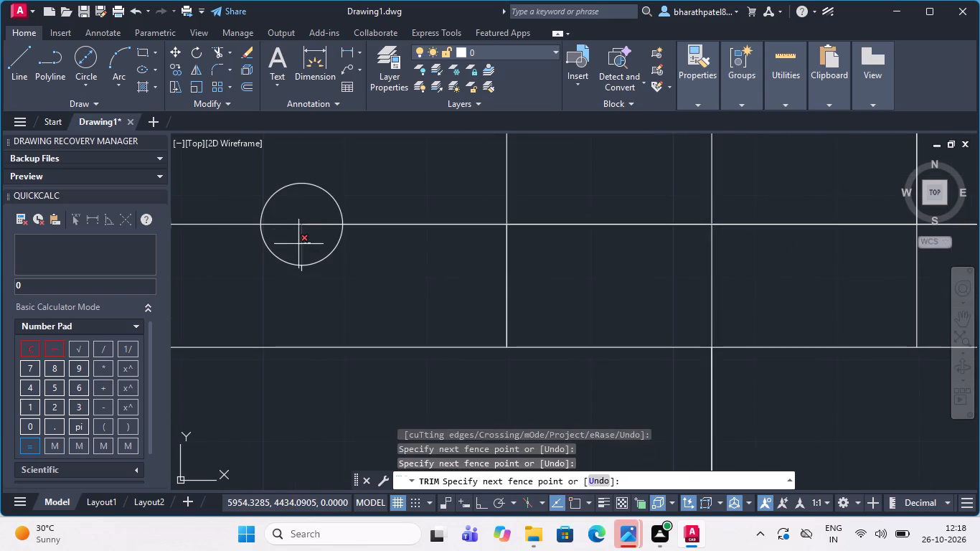
{"action": "left_click", "coordinate": [298, 244]}
{"action": "scroll", "coordinate": [301, 275], "scroll_direction": "up", "scroll_amount": 5}
{"action": "left_click", "coordinate": [281, 220]}
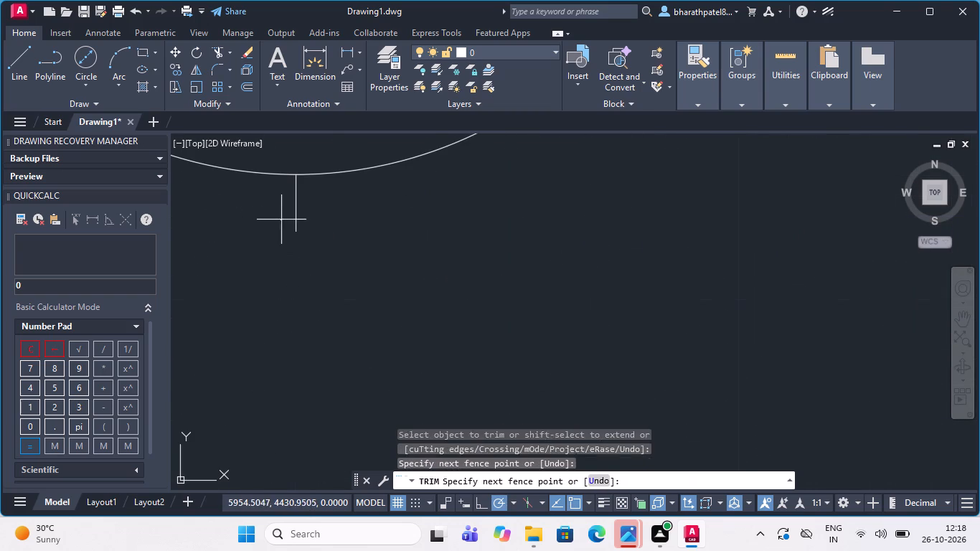
{"action": "left_click", "coordinate": [311, 224]}
{"action": "scroll", "coordinate": [312, 229], "scroll_direction": "down", "scroll_amount": 5}
{"action": "scroll", "coordinate": [728, 240], "scroll_direction": "down", "scroll_amount": 3}
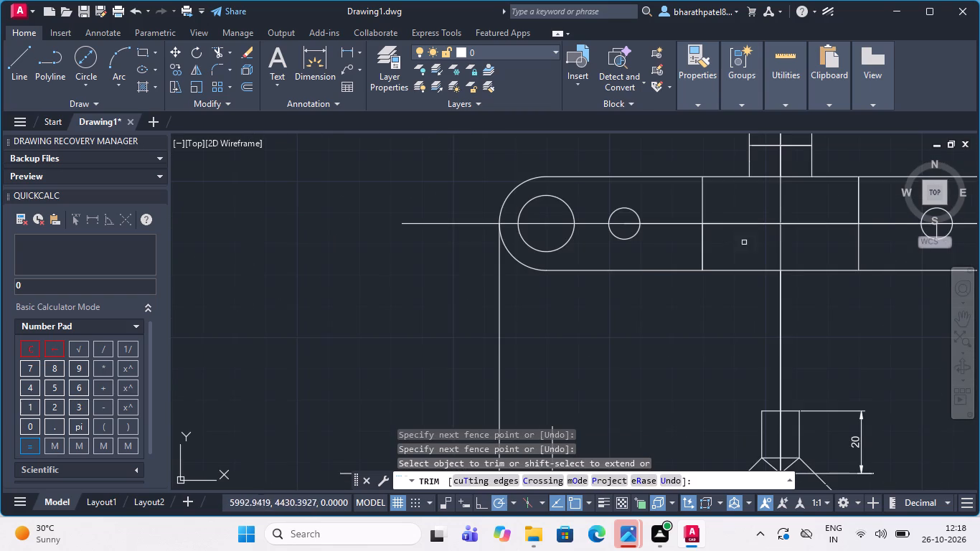
Trim away the short vertical stub inside and below the right small hole of the round-ended bar.
{"action": "scroll", "coordinate": [641, 266], "scroll_direction": "down", "scroll_amount": 3}
{"action": "scroll", "coordinate": [727, 261], "scroll_direction": "up", "scroll_amount": 5}
{"action": "scroll", "coordinate": [558, 260], "scroll_direction": "up", "scroll_amount": 4}
{"action": "left_click", "coordinate": [280, 204]}
{"action": "left_click", "coordinate": [397, 217]}
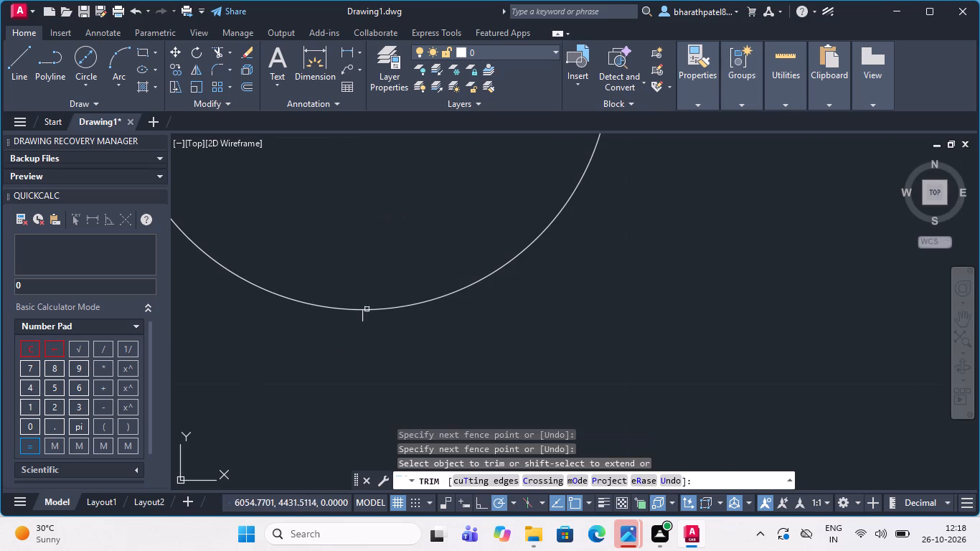
{"action": "left_click", "coordinate": [361, 316]}
{"action": "scroll", "coordinate": [374, 328], "scroll_direction": "down", "scroll_amount": 9}
{"action": "scroll", "coordinate": [504, 250], "scroll_direction": "down", "scroll_amount": 3}
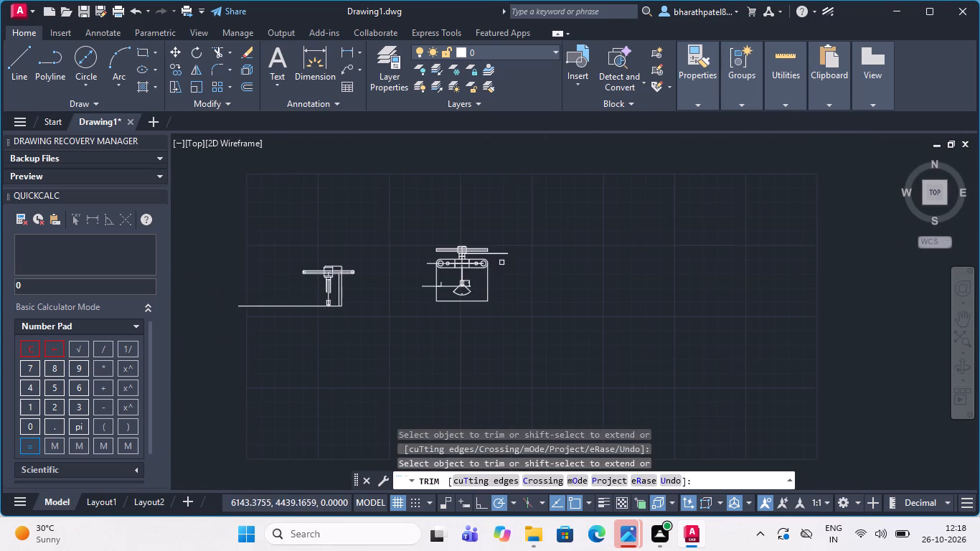
Draw a horizontal line from the pointed tip rightward, ending slightly past the lower frame's right side.
{"action": "scroll", "coordinate": [473, 287], "scroll_direction": "up", "scroll_amount": 4}
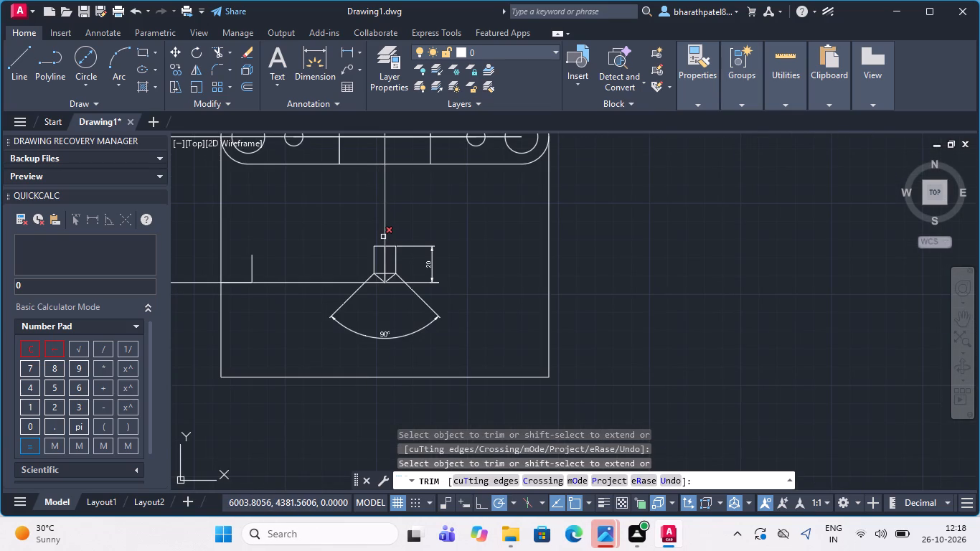
{"action": "left_click_drag", "start_coordinate": [6, 64], "coordinate": [23, 55]}
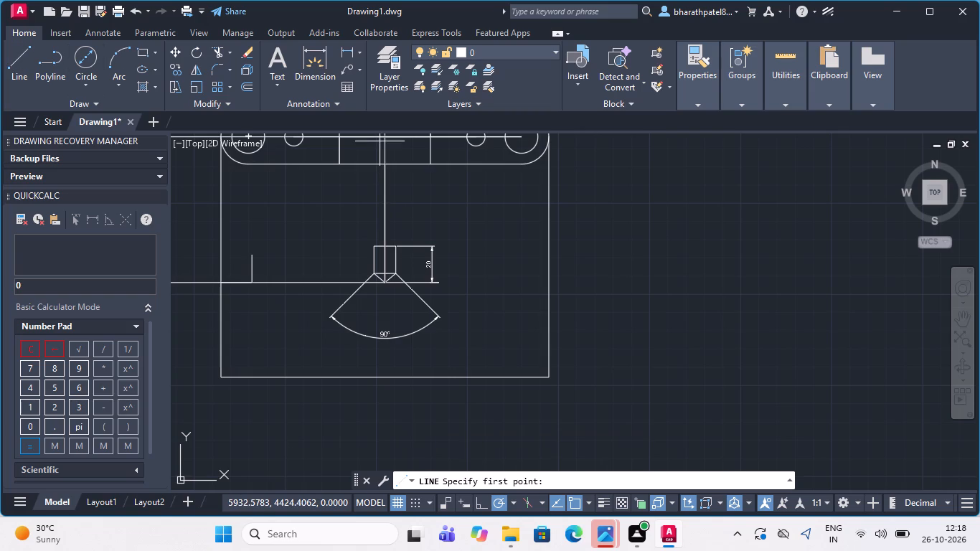
{"action": "scroll", "coordinate": [380, 280], "scroll_direction": "up", "scroll_amount": 5}
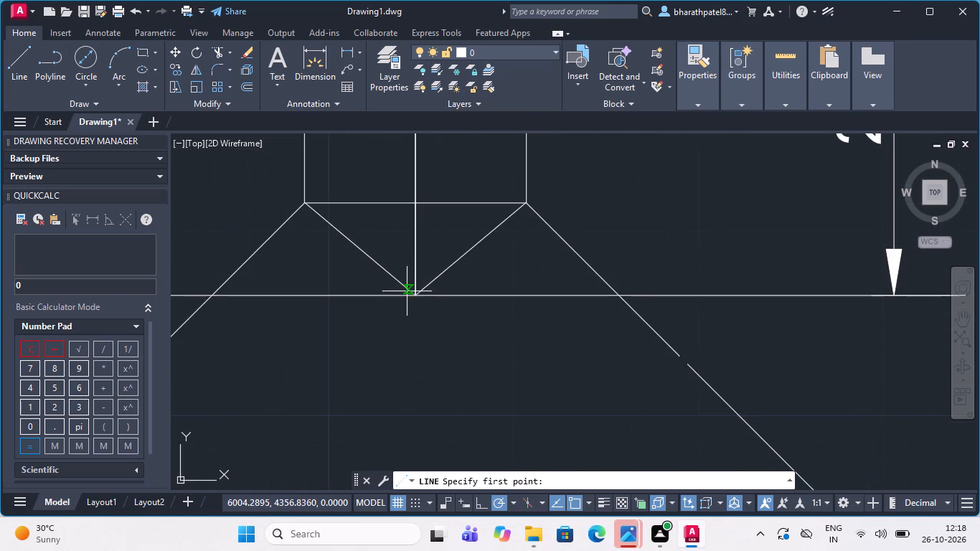
{"action": "left_click", "coordinate": [411, 296]}
{"action": "scroll", "coordinate": [411, 296], "scroll_direction": "down", "scroll_amount": 4}
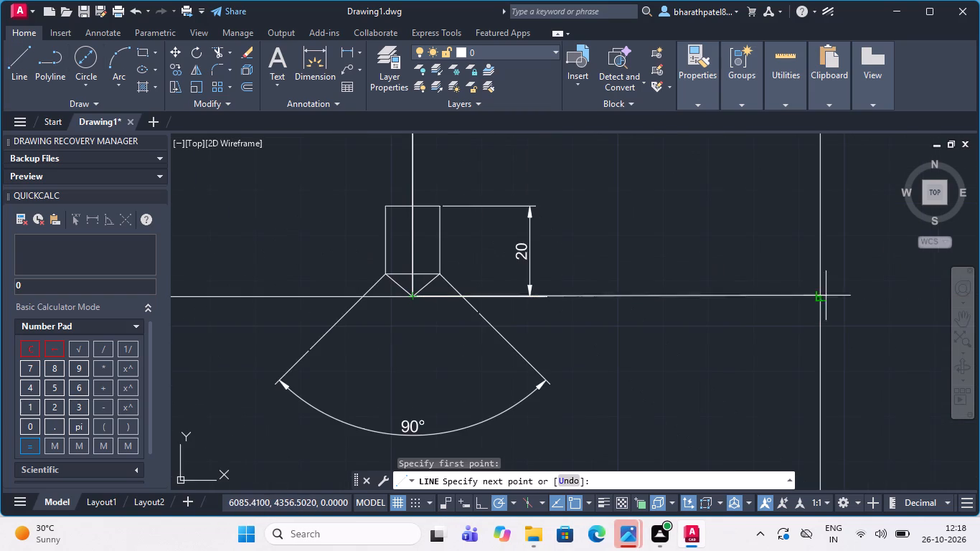
{"action": "left_click", "coordinate": [854, 290]}
{"action": "key", "text": "Escape"}
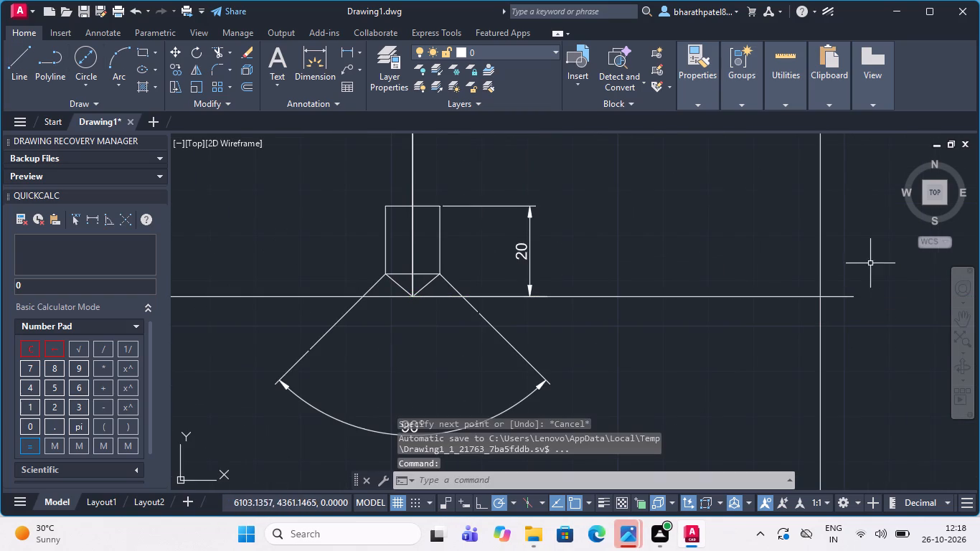
From that line's intersection with the frame's right side, draw a 17-unit line leftward, continuing vertically upward about 11 units.
{"action": "left_click", "coordinate": [23, 67]}
{"action": "scroll", "coordinate": [645, 363], "scroll_direction": "down", "scroll_amount": 2}
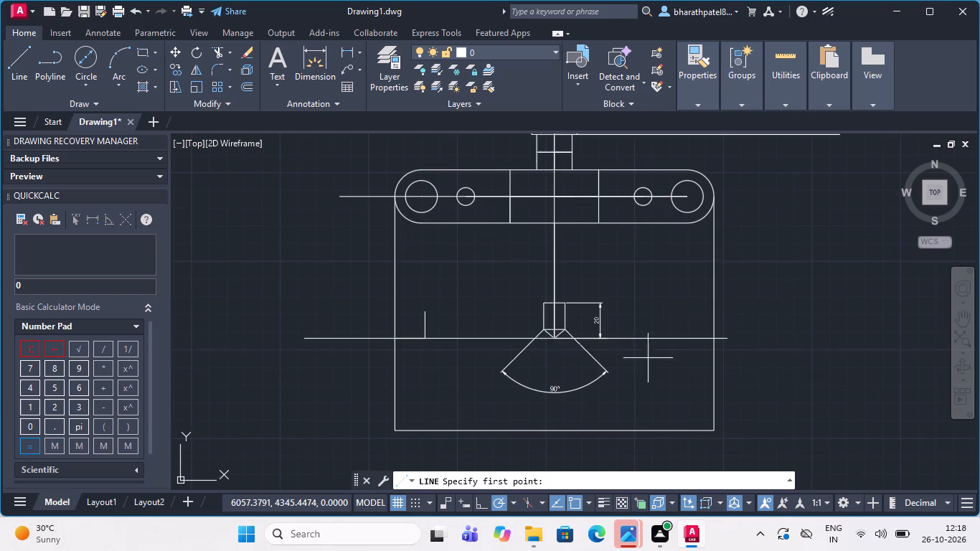
{"action": "scroll", "coordinate": [735, 326], "scroll_direction": "up", "scroll_amount": 4}
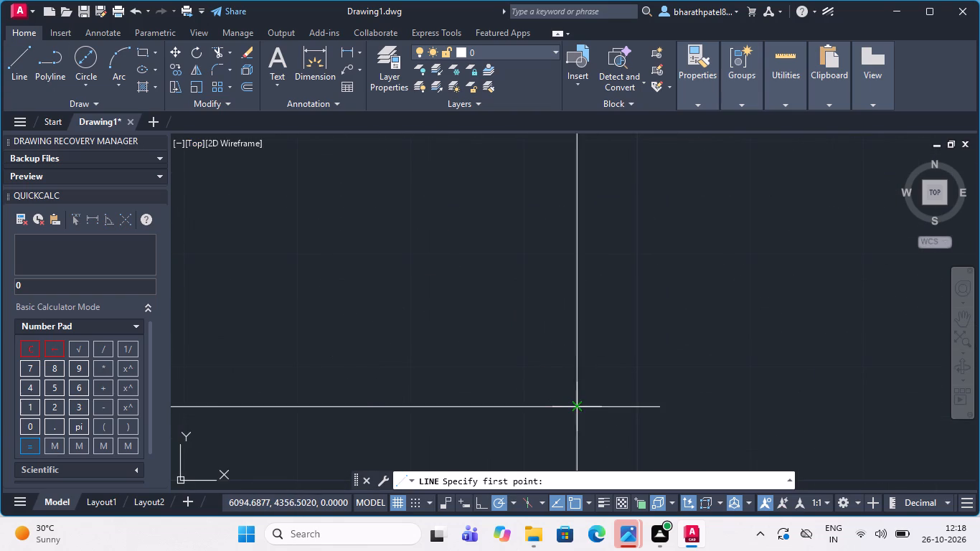
{"action": "left_click", "coordinate": [578, 405]}
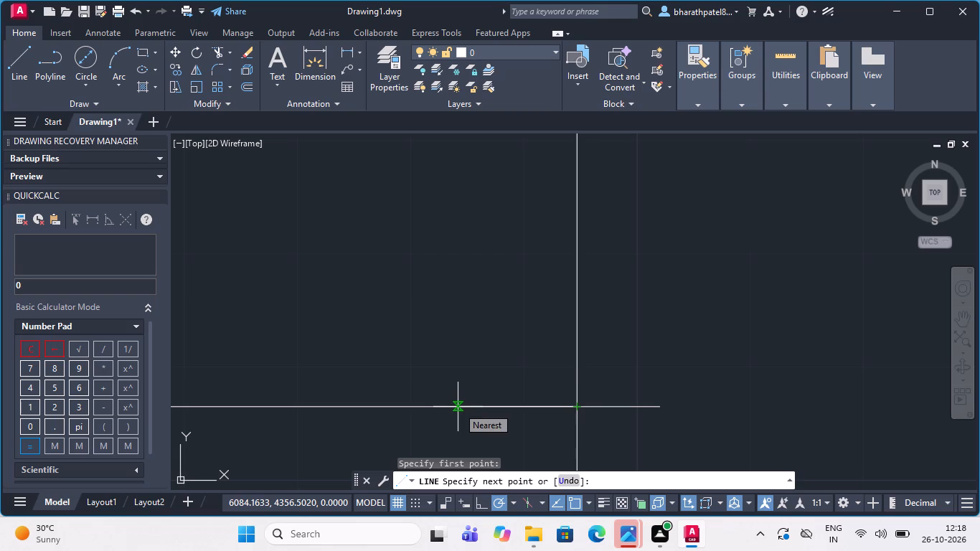
{"action": "type", "text": "17"}
{"action": "key", "text": "Return"}
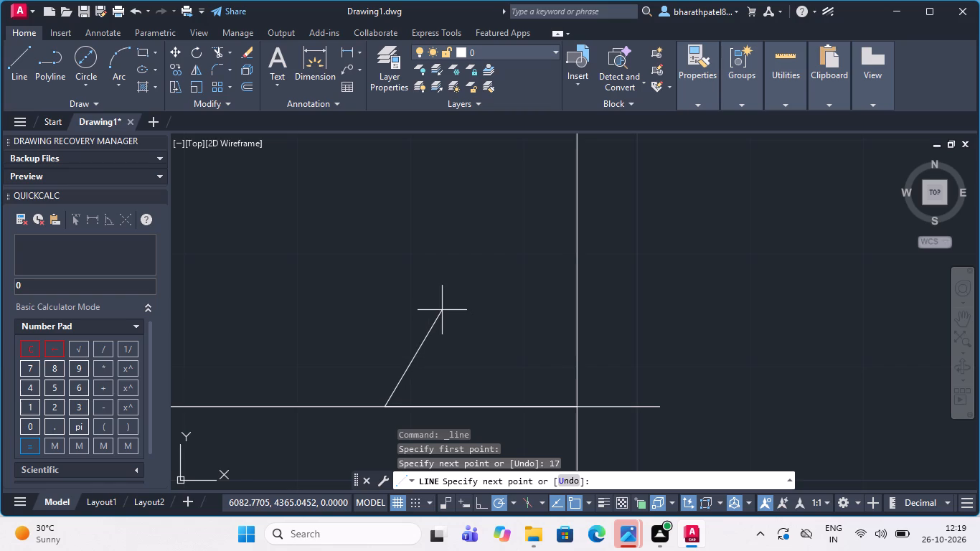
{"action": "scroll", "coordinate": [442, 310], "scroll_direction": "down", "scroll_amount": 3}
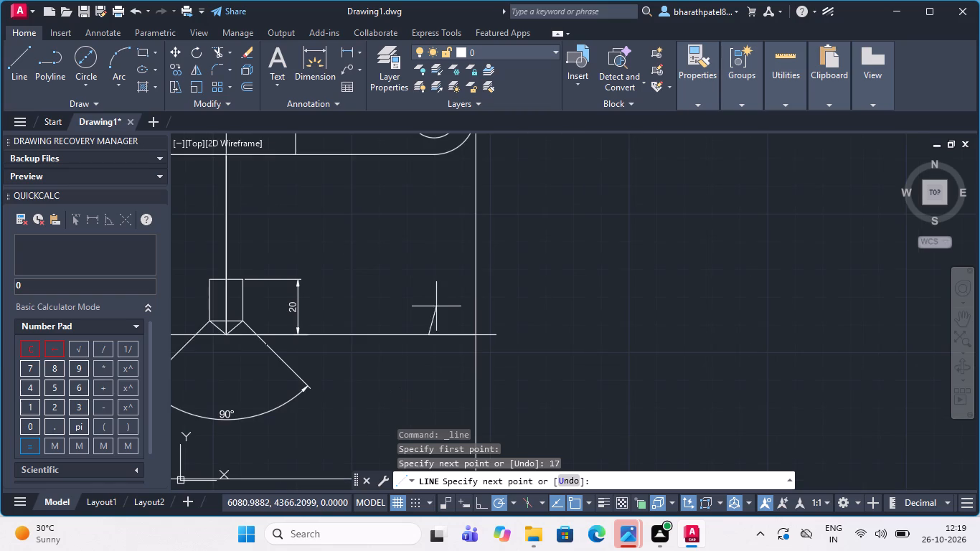
{"action": "left_click", "coordinate": [429, 304]}
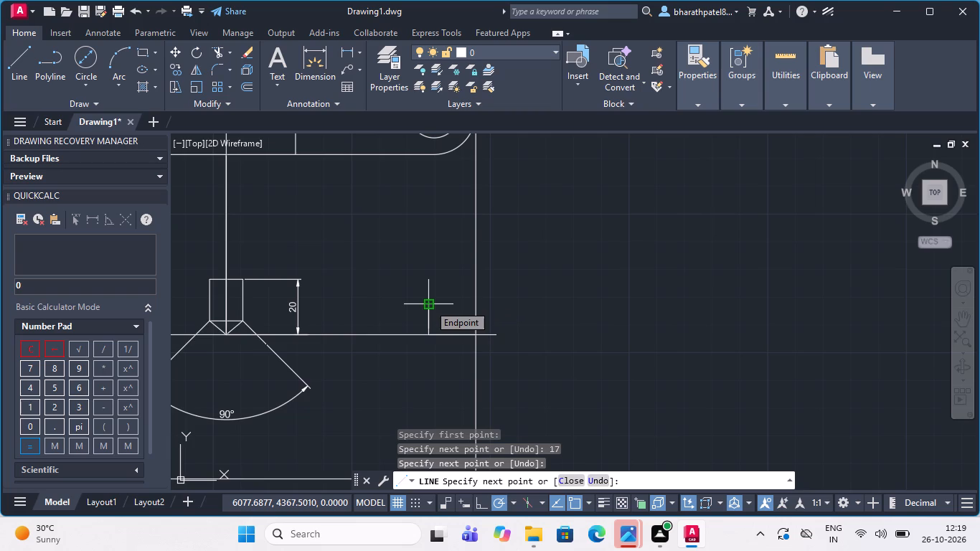
{"action": "key", "text": "Escape"}
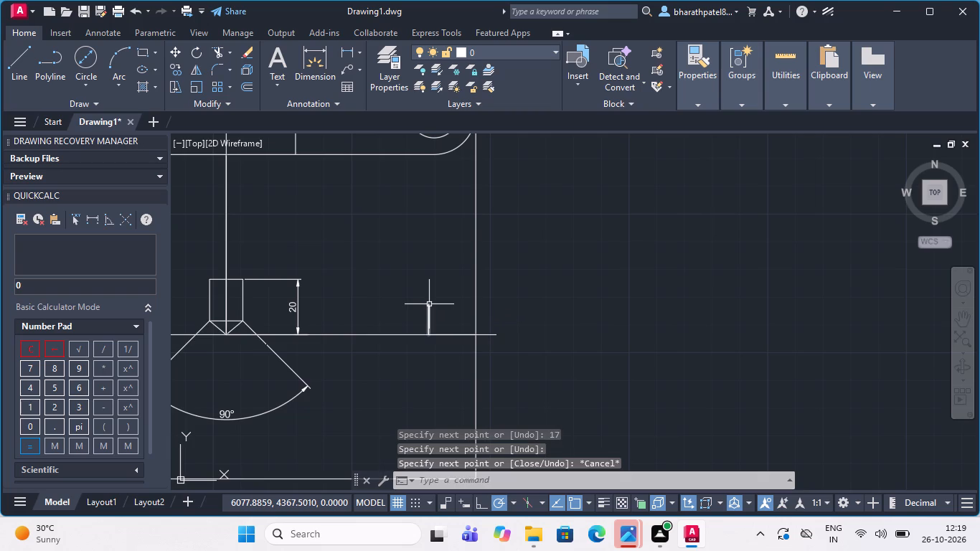
Start the Line command for another line in the tool profile.
{"action": "scroll", "coordinate": [433, 310], "scroll_direction": "down", "scroll_amount": 3}
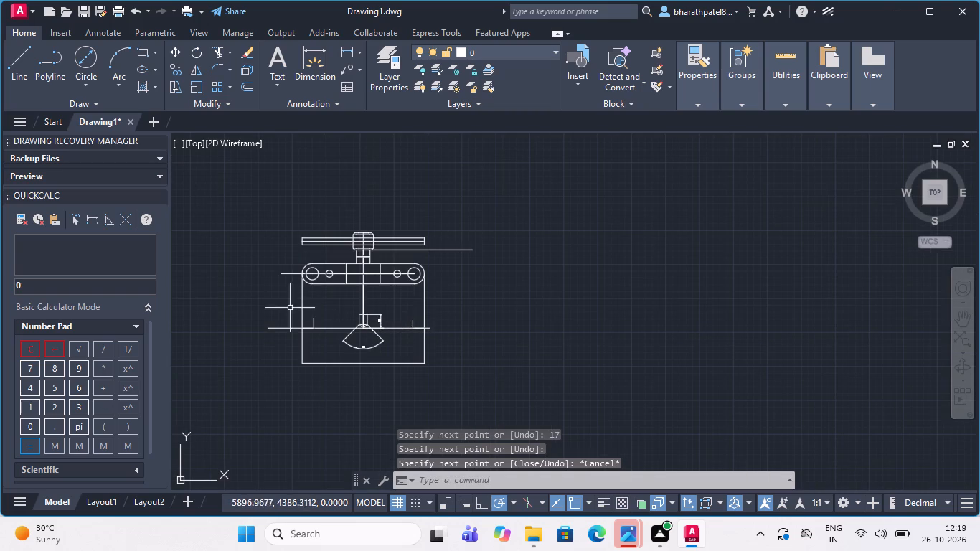
{"action": "scroll", "coordinate": [253, 318], "scroll_direction": "up", "scroll_amount": 3}
{"action": "scroll", "coordinate": [253, 318], "scroll_direction": "down", "scroll_amount": 1}
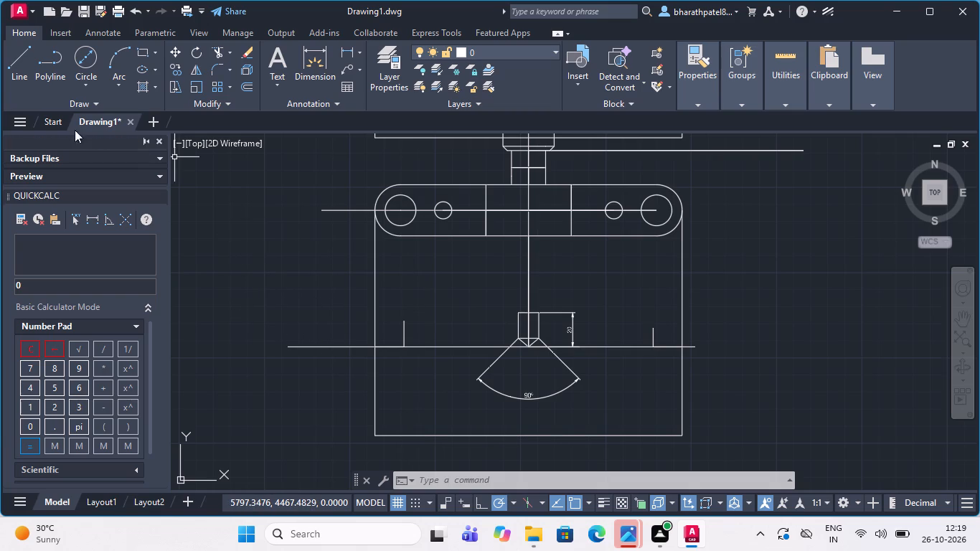
{"action": "left_click", "coordinate": [12, 67]}
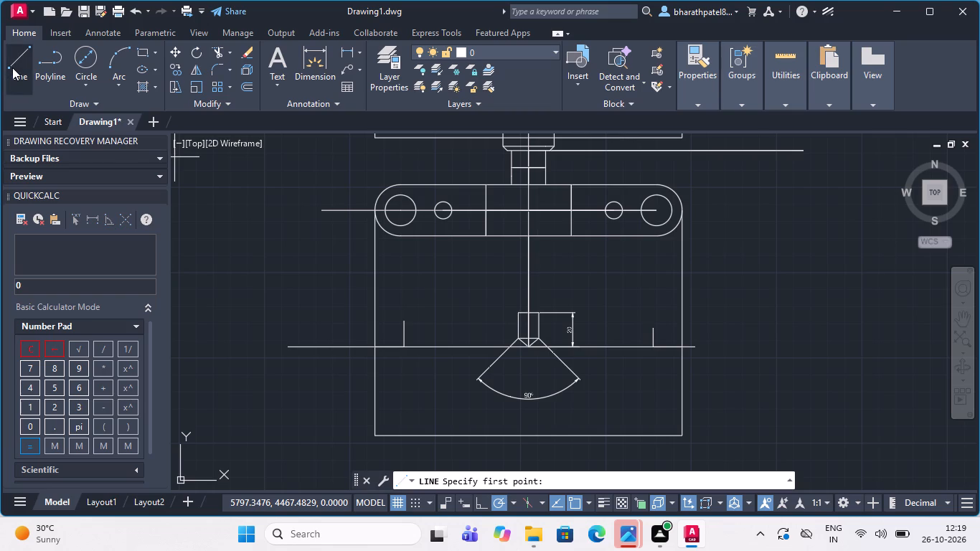
{"action": "scroll", "coordinate": [425, 208], "scroll_direction": "up", "scroll_amount": 2}
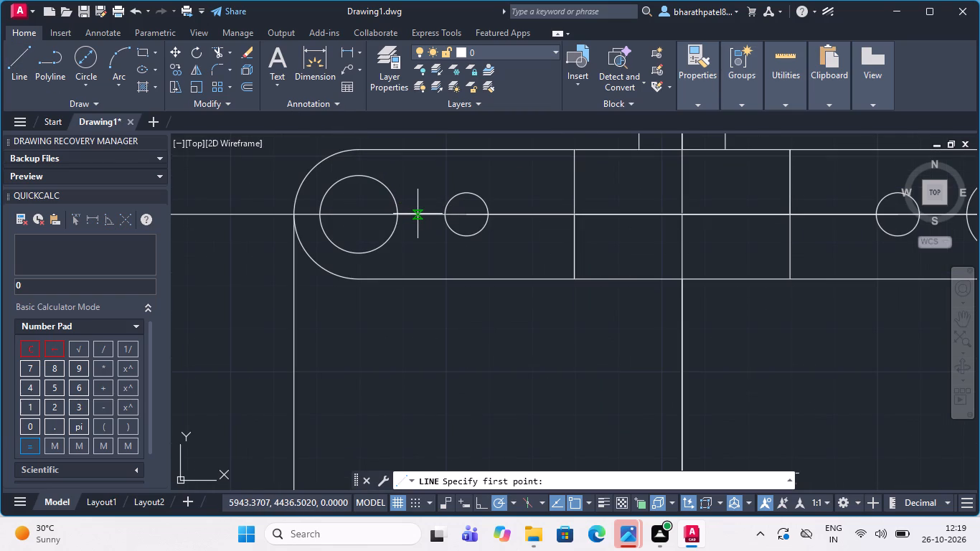
{"action": "scroll", "coordinate": [413, 212], "scroll_direction": "down", "scroll_amount": 3}
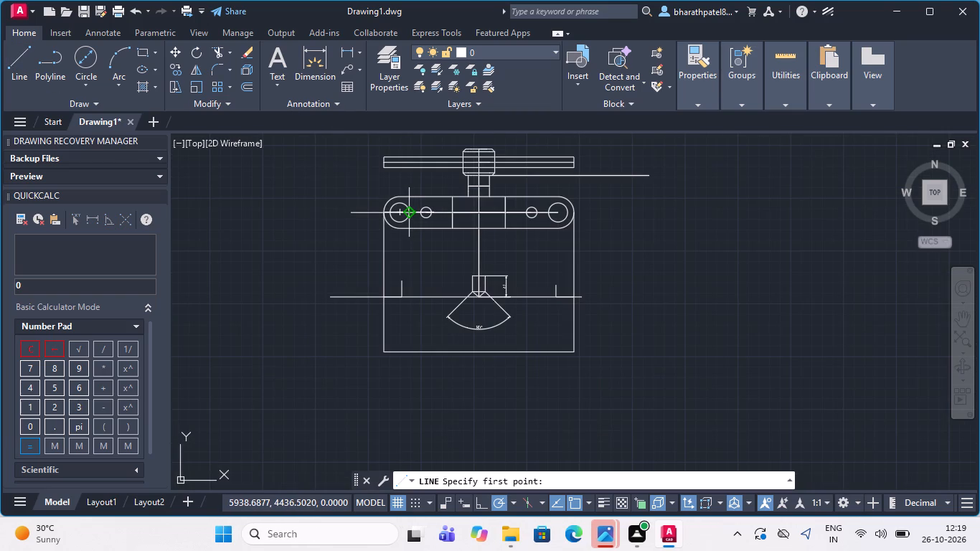
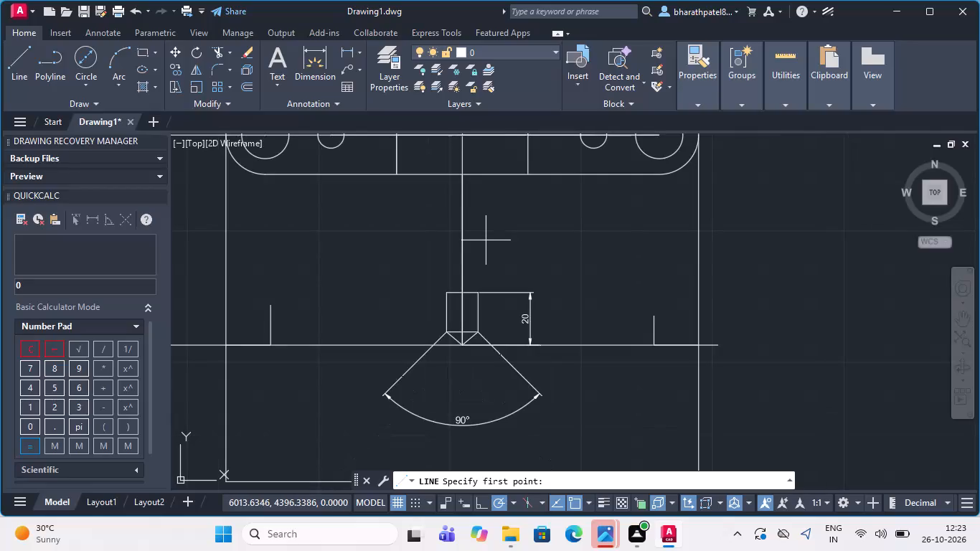
Draw a line 30 units inward along the horizontal plate's centreline from its left end, continuing down to the foot of the left short vertical.
{"action": "scroll", "coordinate": [486, 245], "scroll_direction": "down", "scroll_amount": 1}
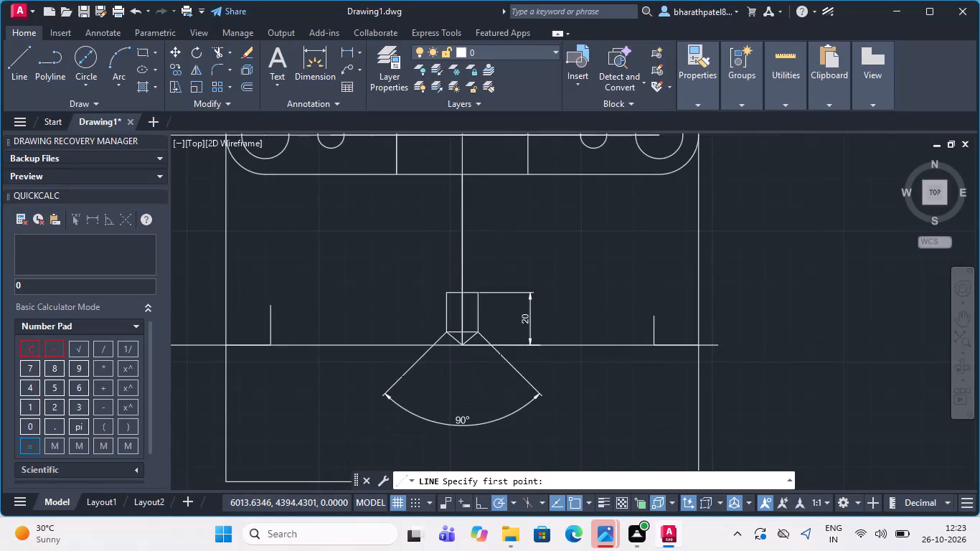
{"action": "scroll", "coordinate": [486, 250], "scroll_direction": "down", "scroll_amount": 1}
{"action": "scroll", "coordinate": [479, 162], "scroll_direction": "up", "scroll_amount": 2}
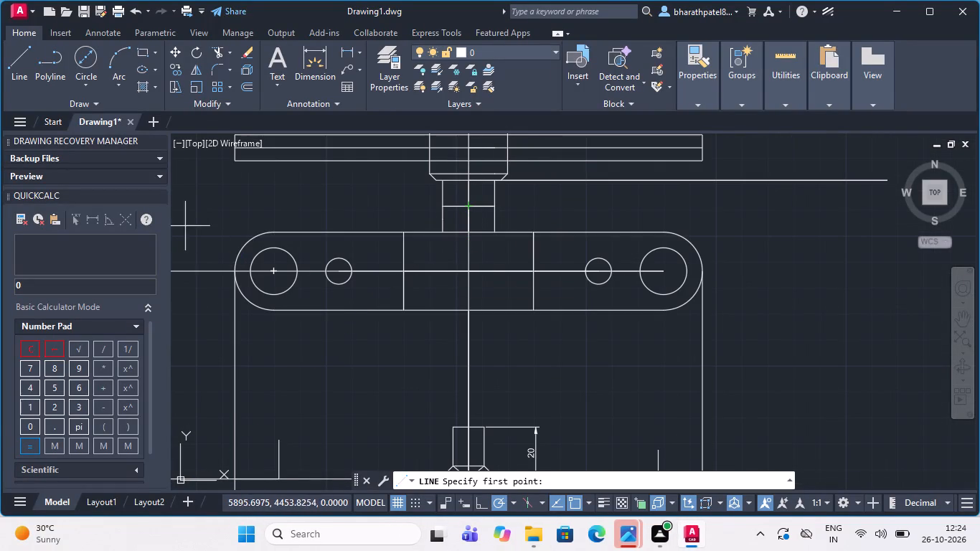
{"action": "left_click", "coordinate": [14, 66]}
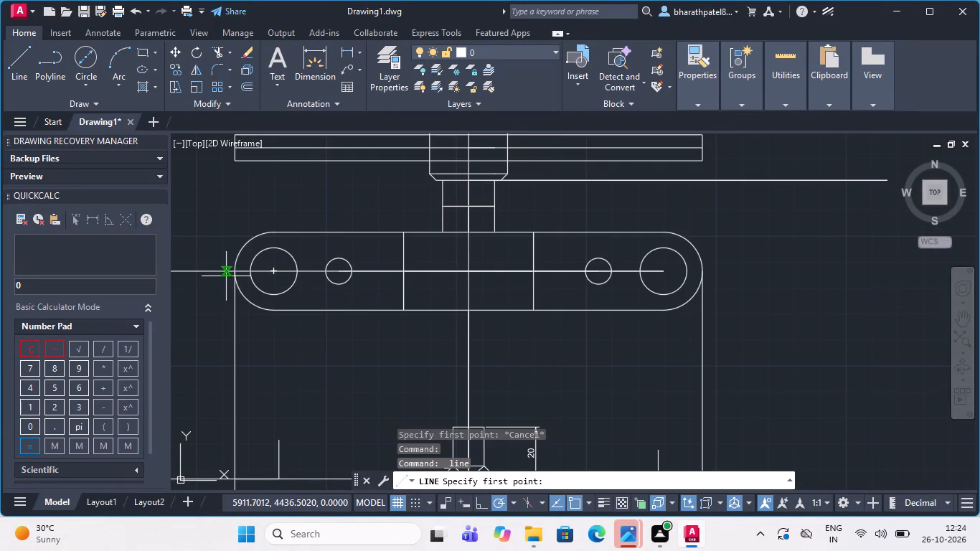
{"action": "scroll", "coordinate": [226, 276], "scroll_direction": "up", "scroll_amount": 4}
{"action": "left_click", "coordinate": [276, 235]}
{"action": "scroll", "coordinate": [273, 251], "scroll_direction": "down", "scroll_amount": 2}
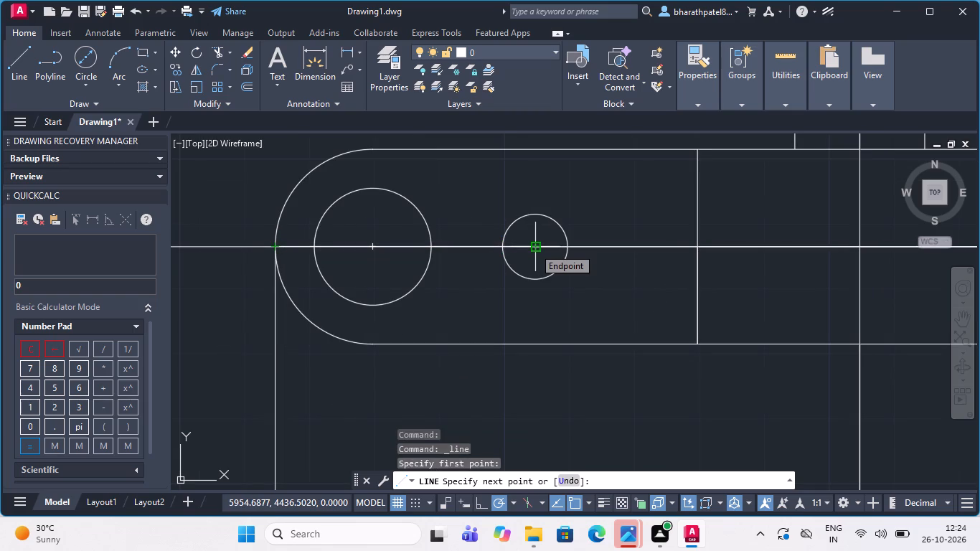
{"action": "type", "text": "30"}
{"action": "key", "text": "Return"}
{"action": "scroll", "coordinate": [425, 313], "scroll_direction": "down", "scroll_amount": 4}
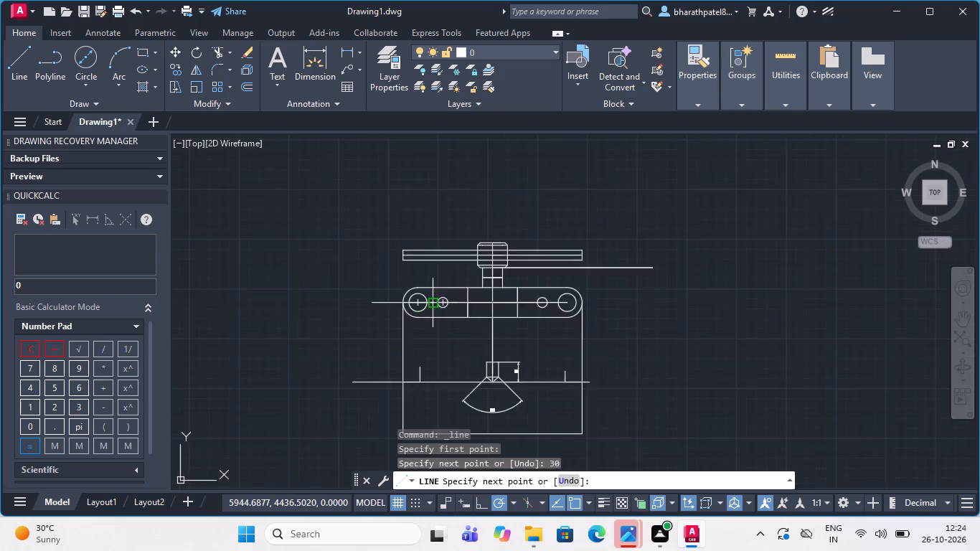
{"action": "scroll", "coordinate": [435, 301], "scroll_direction": "down", "scroll_amount": 3}
{"action": "scroll", "coordinate": [434, 326], "scroll_direction": "up", "scroll_amount": 9}
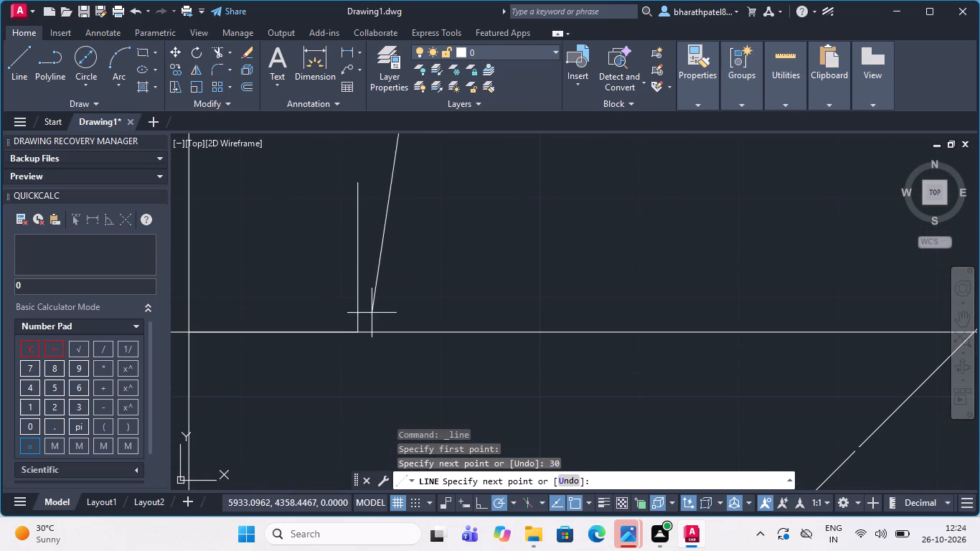
{"action": "left_click", "coordinate": [356, 333]}
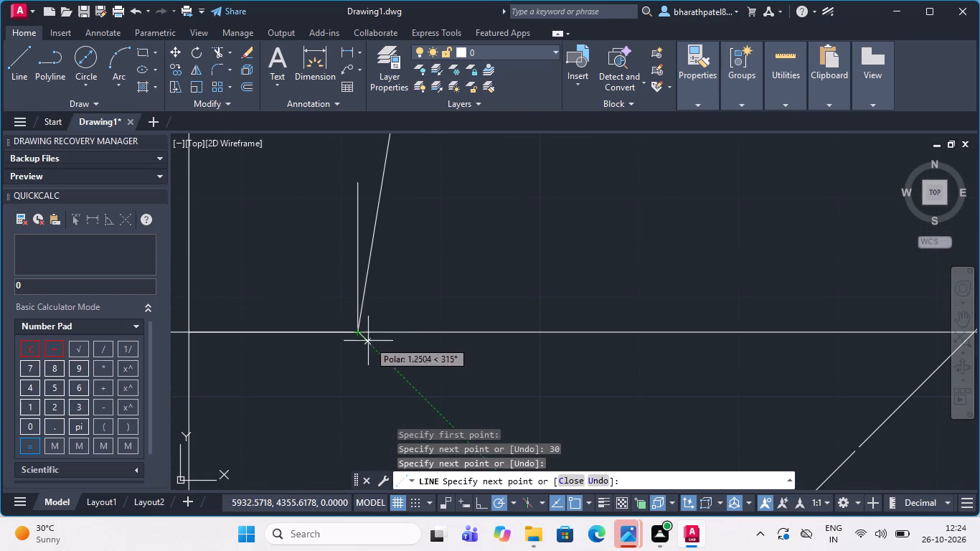
{"action": "key", "text": "Escape"}
Draw a horizontal line from the right large hole's centre past the plate's rounded end, and trim it at the outer edge.
{"action": "scroll", "coordinate": [365, 374], "scroll_direction": "down", "scroll_amount": 6}
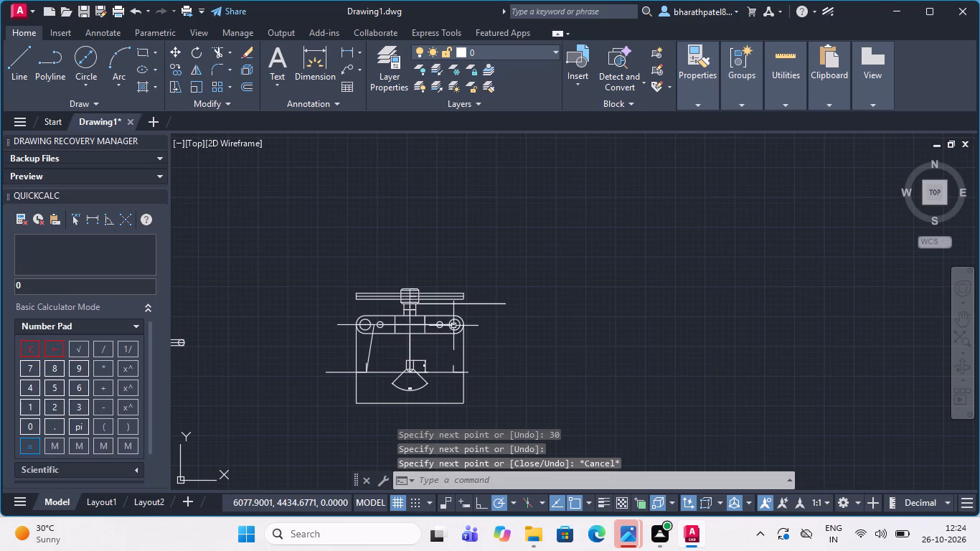
{"action": "left_click", "coordinate": [12, 60]}
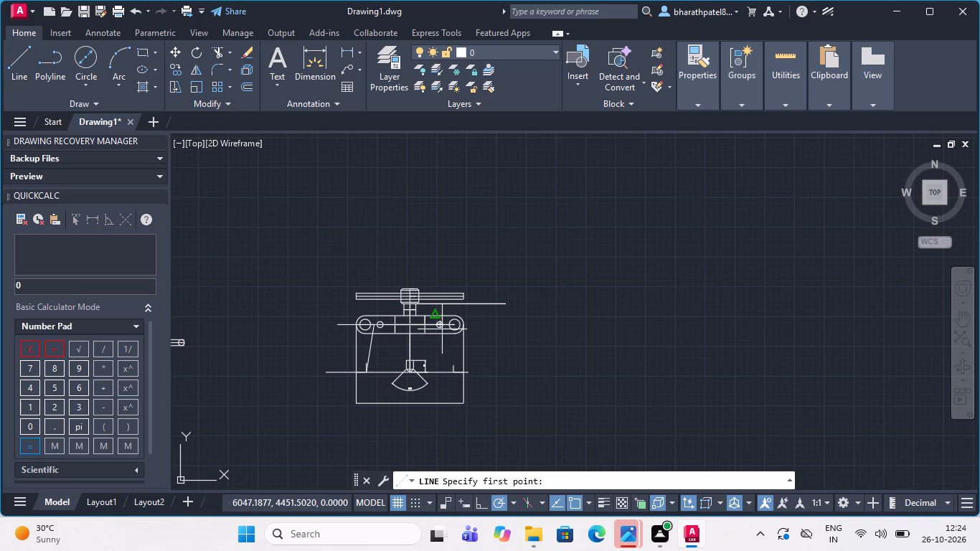
{"action": "scroll", "coordinate": [453, 349], "scroll_direction": "up", "scroll_amount": 3}
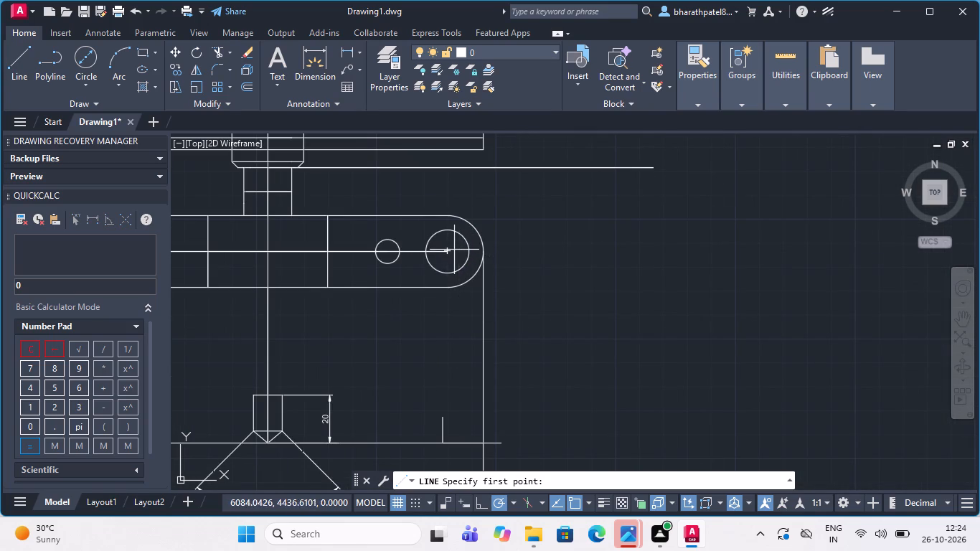
{"action": "scroll", "coordinate": [447, 248], "scroll_direction": "up", "scroll_amount": 5}
{"action": "left_click_drag", "start_coordinate": [413, 279], "coordinate": [428, 278]}
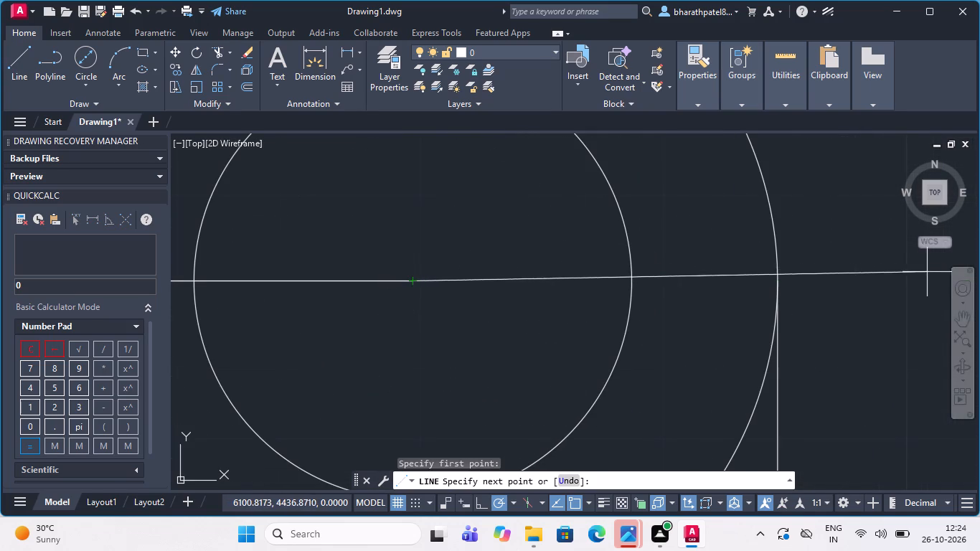
{"action": "left_click", "coordinate": [887, 284]}
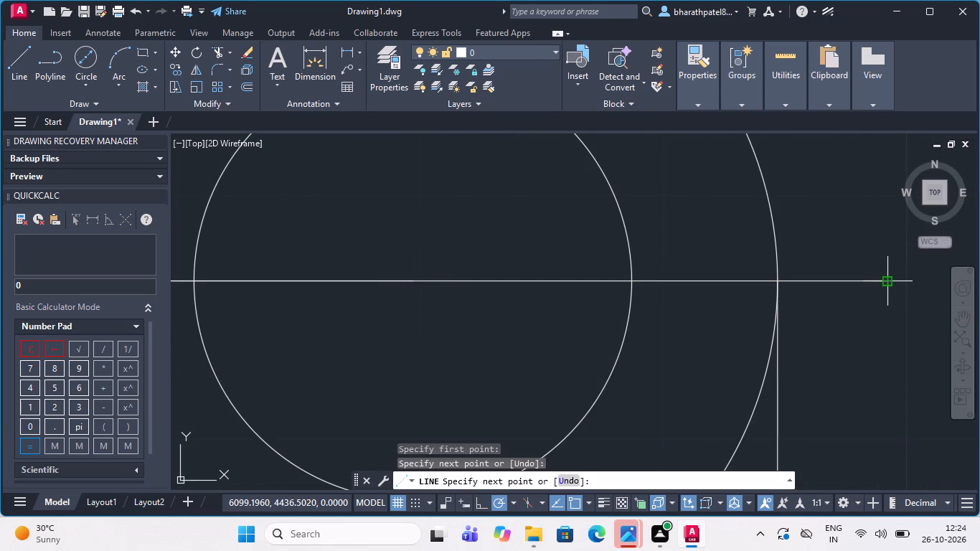
{"action": "key", "text": "Escape"}
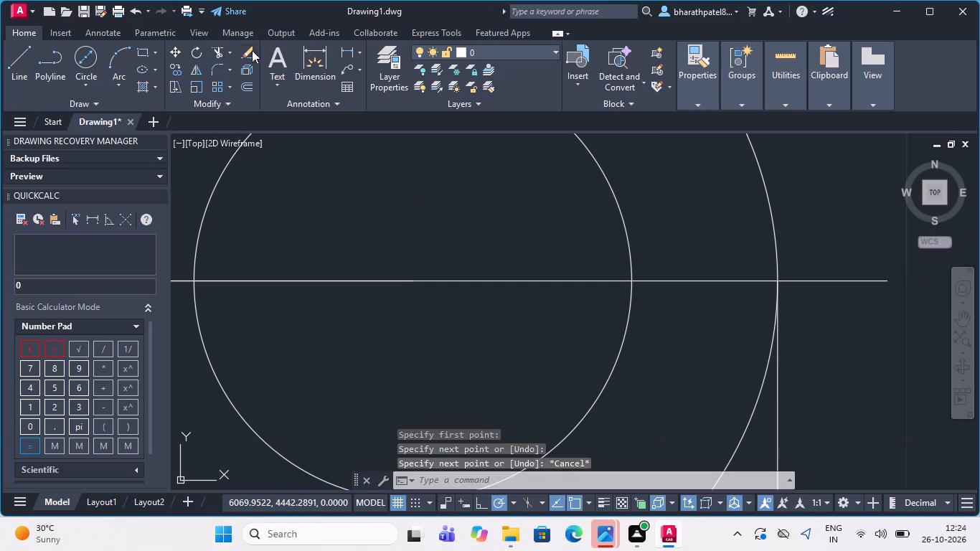
{"action": "left_click", "coordinate": [215, 51]}
{"action": "left_click", "coordinate": [813, 282]}
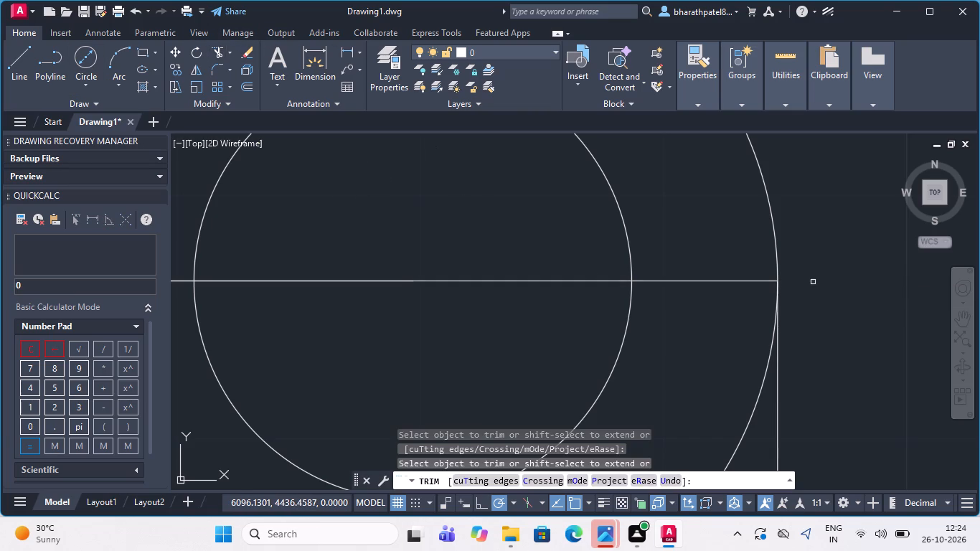
Draw a line 30 units inward along the centreline from the plate's right end, continuing down to the foot of the right short vertical.
{"action": "left_click", "coordinate": [22, 62]}
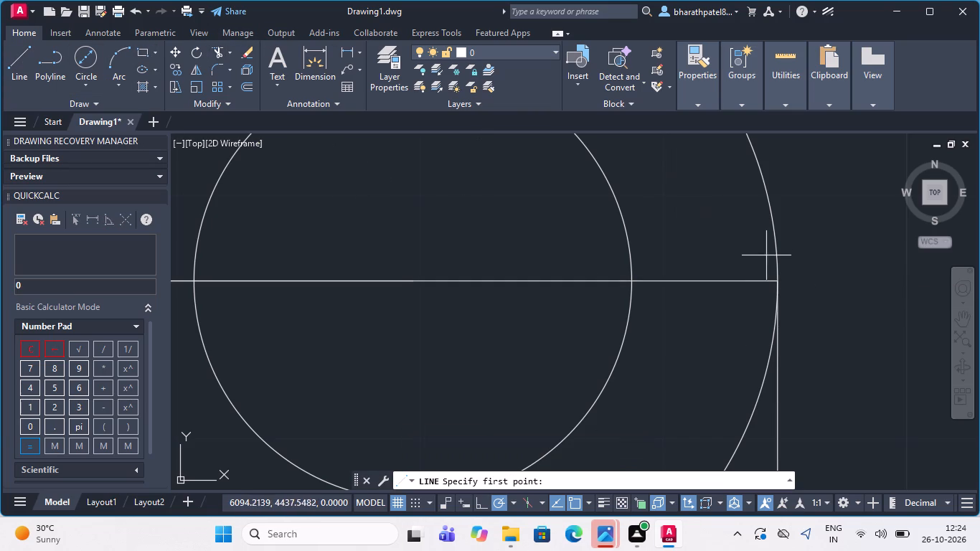
{"action": "left_click", "coordinate": [779, 281]}
{"action": "scroll", "coordinate": [779, 281], "scroll_direction": "down", "scroll_amount": 4}
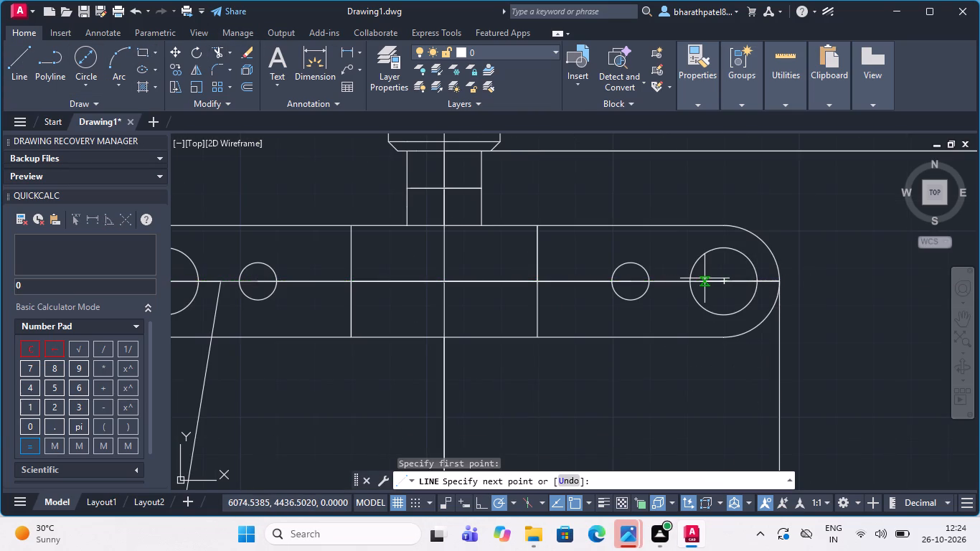
{"action": "scroll", "coordinate": [705, 278], "scroll_direction": "up", "scroll_amount": 2}
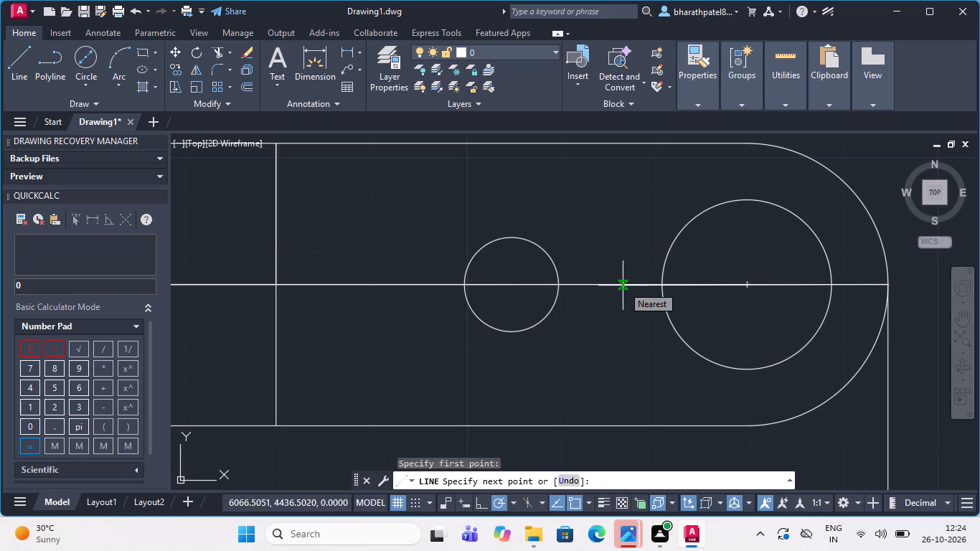
{"action": "type", "text": "30"}
{"action": "key", "text": "Return"}
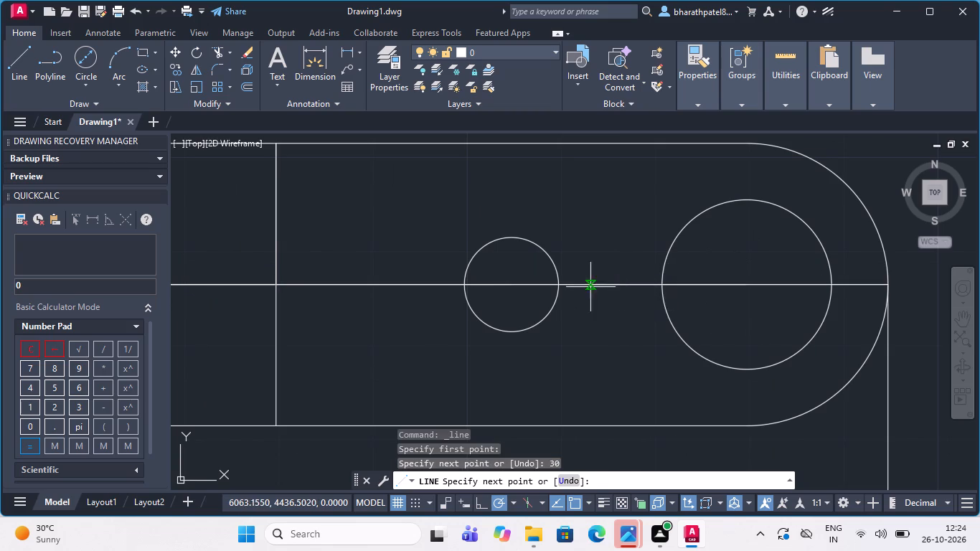
{"action": "scroll", "coordinate": [583, 283], "scroll_direction": "down", "scroll_amount": 7}
{"action": "scroll", "coordinate": [606, 321], "scroll_direction": "up", "scroll_amount": 4}
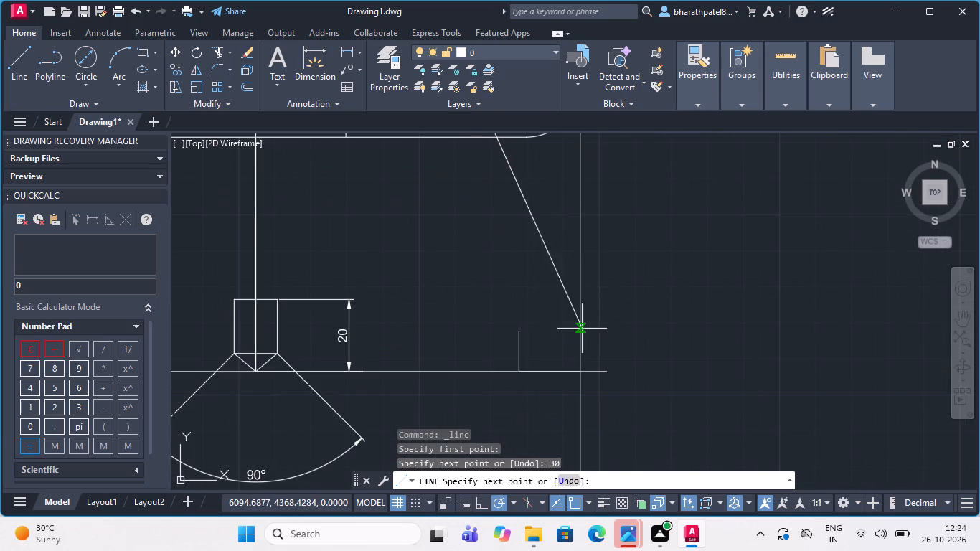
{"action": "scroll", "coordinate": [514, 369], "scroll_direction": "up", "scroll_amount": 5}
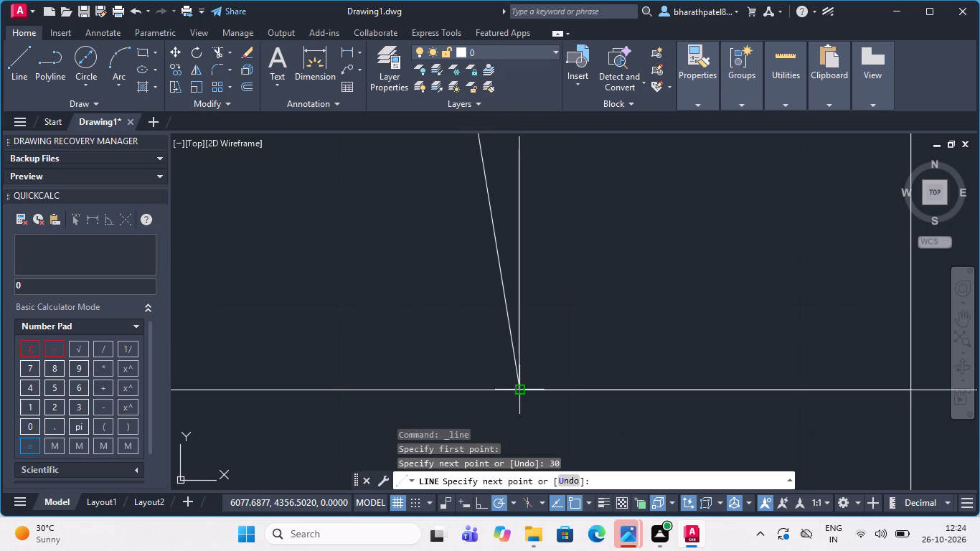
{"action": "scroll", "coordinate": [518, 381], "scroll_direction": "up", "scroll_amount": 4}
{"action": "left_click", "coordinate": [509, 418]}
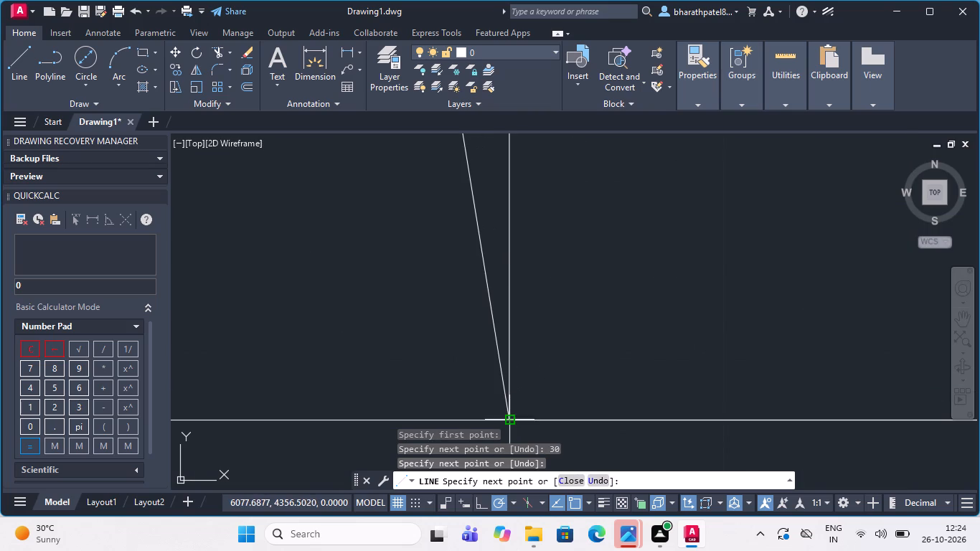
{"action": "scroll", "coordinate": [509, 418], "scroll_direction": "down", "scroll_amount": 13}
{"action": "key", "text": "Escape"}
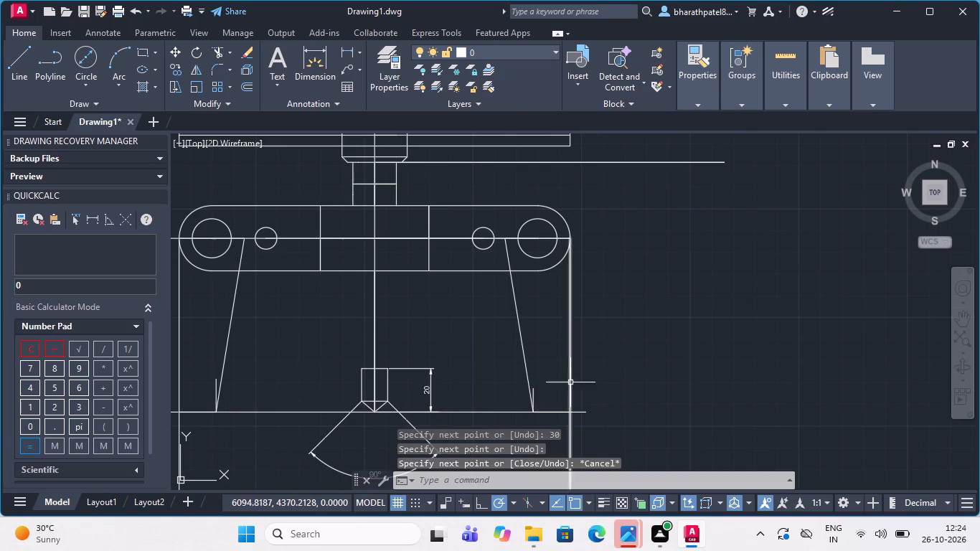
Trim the portions of both slanted leg lines that lie inside the horizontal plate.
{"action": "scroll", "coordinate": [567, 377], "scroll_direction": "down", "scroll_amount": 4}
{"action": "scroll", "coordinate": [529, 384], "scroll_direction": "up", "scroll_amount": 4}
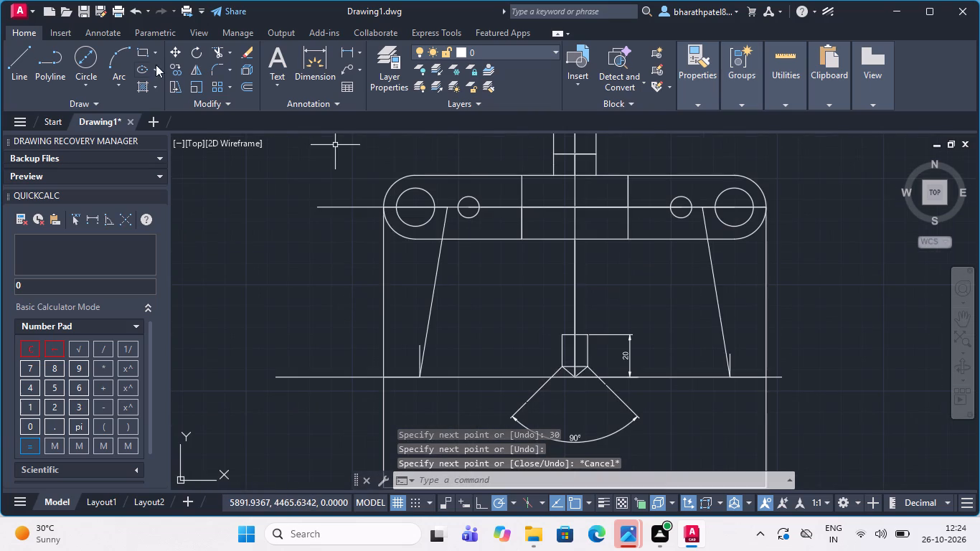
{"action": "left_click", "coordinate": [218, 51]}
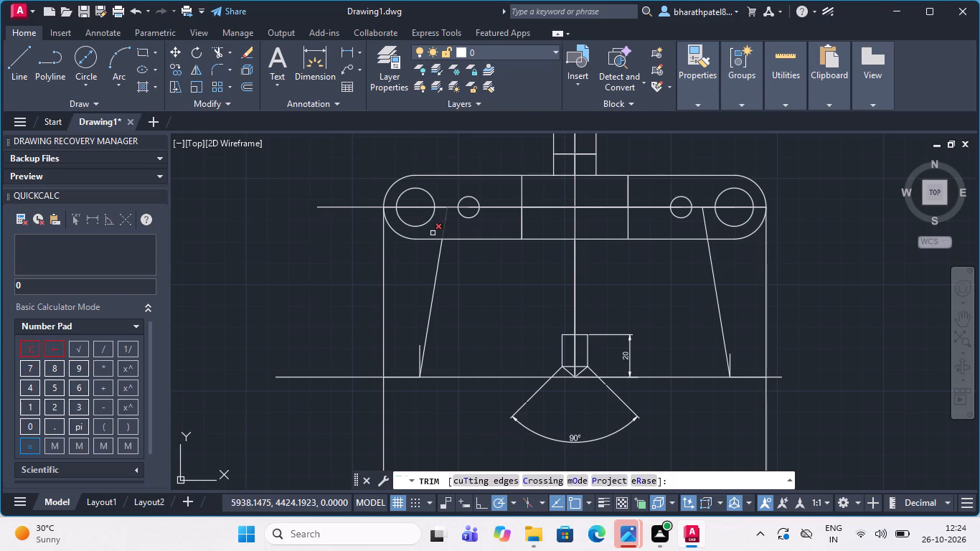
{"action": "scroll", "coordinate": [427, 235], "scroll_direction": "up", "scroll_amount": 4}
{"action": "left_click_drag", "start_coordinate": [446, 220], "coordinate": [461, 220]}
{"action": "left_click", "coordinate": [654, 237]}
{"action": "scroll", "coordinate": [550, 240], "scroll_direction": "down", "scroll_amount": 4}
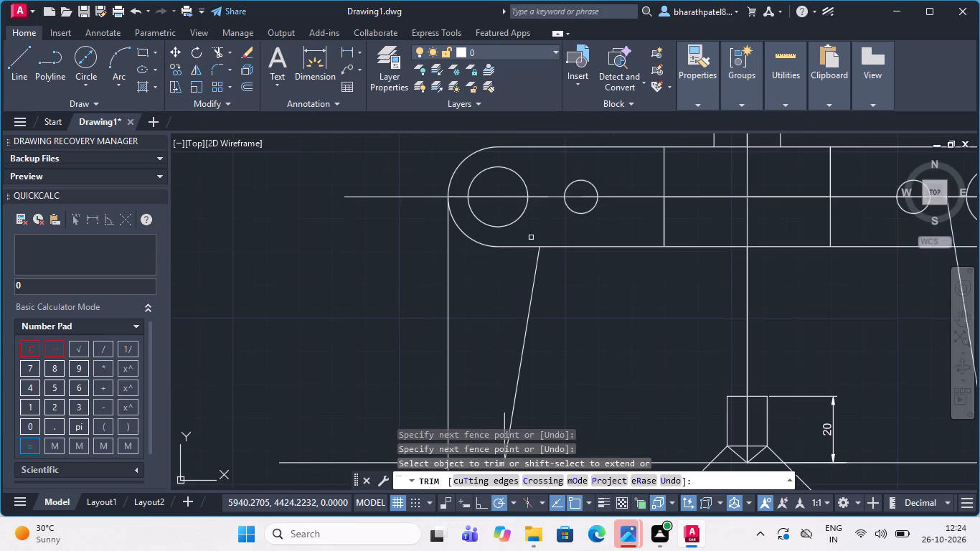
{"action": "scroll", "coordinate": [548, 230], "scroll_direction": "down", "scroll_amount": 3}
{"action": "scroll", "coordinate": [661, 230], "scroll_direction": "up", "scroll_amount": 5}
{"action": "left_click_drag", "start_coordinate": [532, 242], "coordinate": [525, 242]}
{"action": "left_click", "coordinate": [380, 251]}
Trim away the short vertical lines standing at the feet of the left and right slanted lines.
{"action": "scroll", "coordinate": [441, 243], "scroll_direction": "down", "scroll_amount": 4}
{"action": "scroll", "coordinate": [271, 322], "scroll_direction": "up", "scroll_amount": 2}
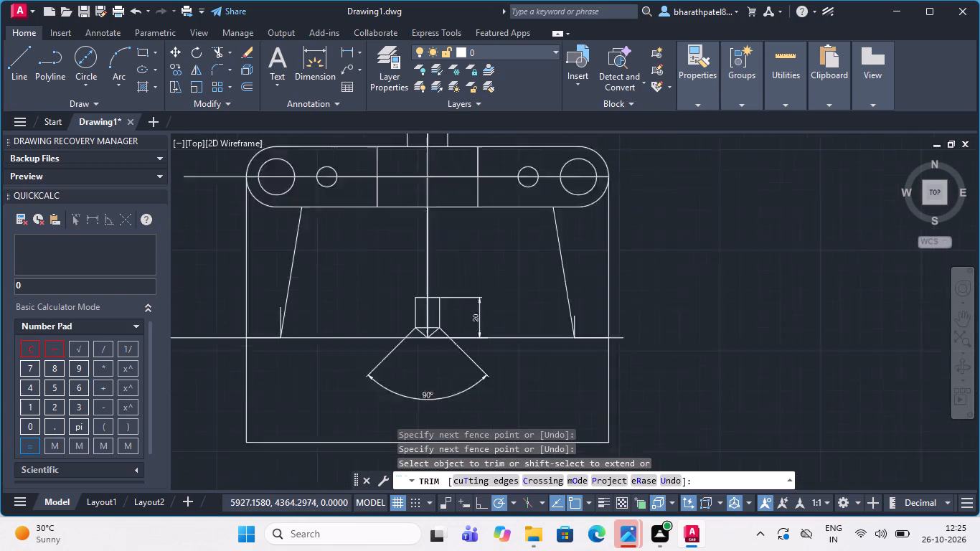
{"action": "scroll", "coordinate": [271, 322], "scroll_direction": "up", "scroll_amount": 2}
{"action": "left_click", "coordinate": [301, 303]}
{"action": "scroll", "coordinate": [301, 301], "scroll_direction": "down", "scroll_amount": 4}
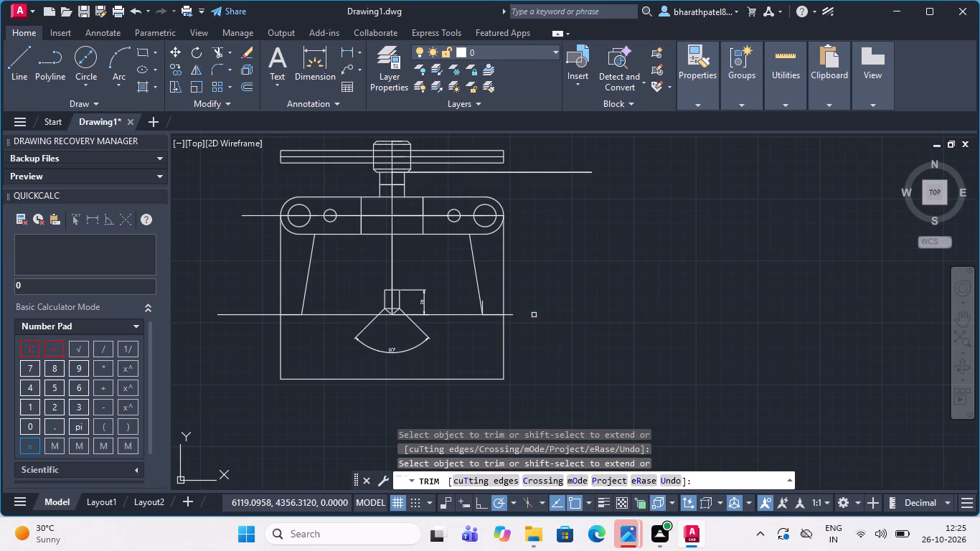
{"action": "scroll", "coordinate": [483, 296], "scroll_direction": "up", "scroll_amount": 5}
{"action": "left_click", "coordinate": [448, 343]}
{"action": "left_click", "coordinate": [477, 352]}
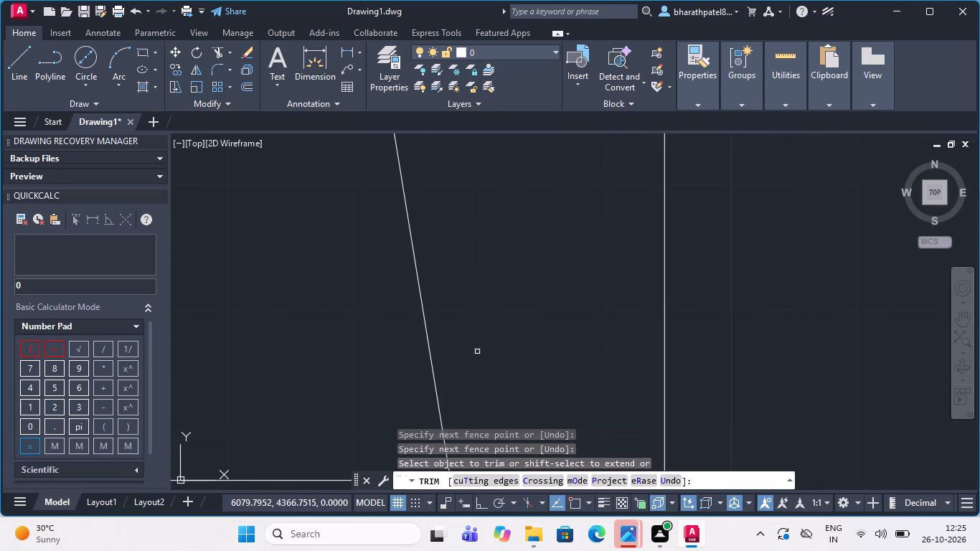
Draw a line 15 units inward from the left outer vertical, below the long horizontal line, continuing straight up past that horizontal.
{"action": "scroll", "coordinate": [478, 344], "scroll_direction": "down", "scroll_amount": 8}
{"action": "scroll", "coordinate": [447, 377], "scroll_direction": "up", "scroll_amount": 2}
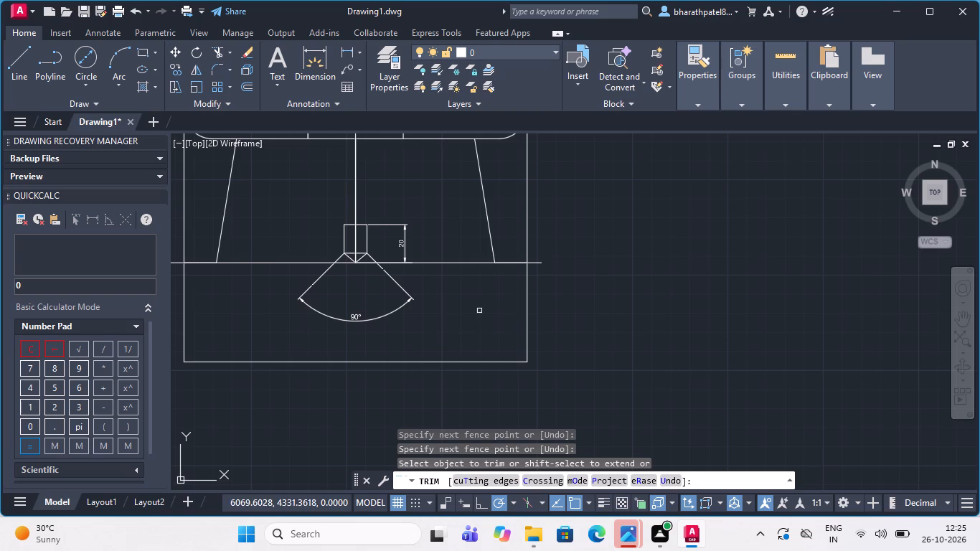
{"action": "scroll", "coordinate": [456, 286], "scroll_direction": "down", "scroll_amount": 2}
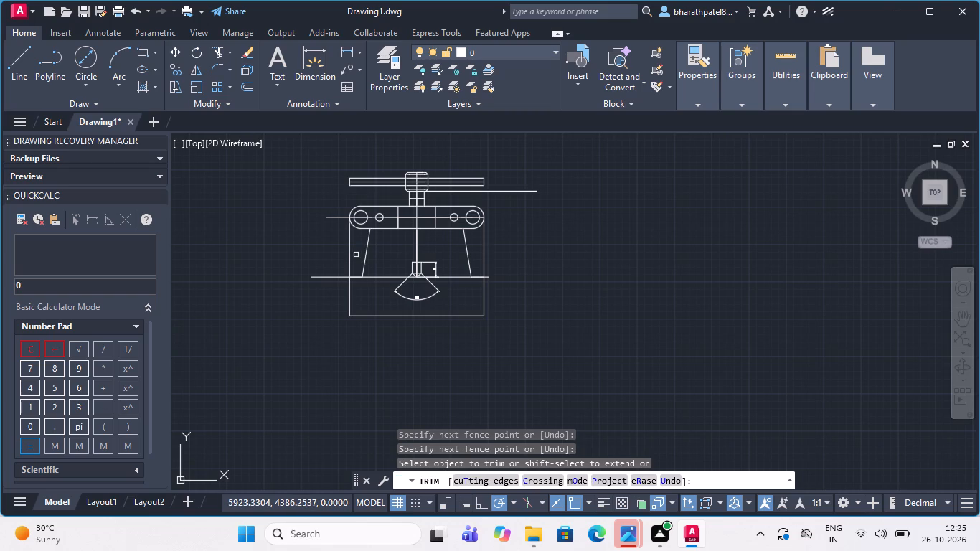
{"action": "scroll", "coordinate": [369, 278], "scroll_direction": "up", "scroll_amount": 3}
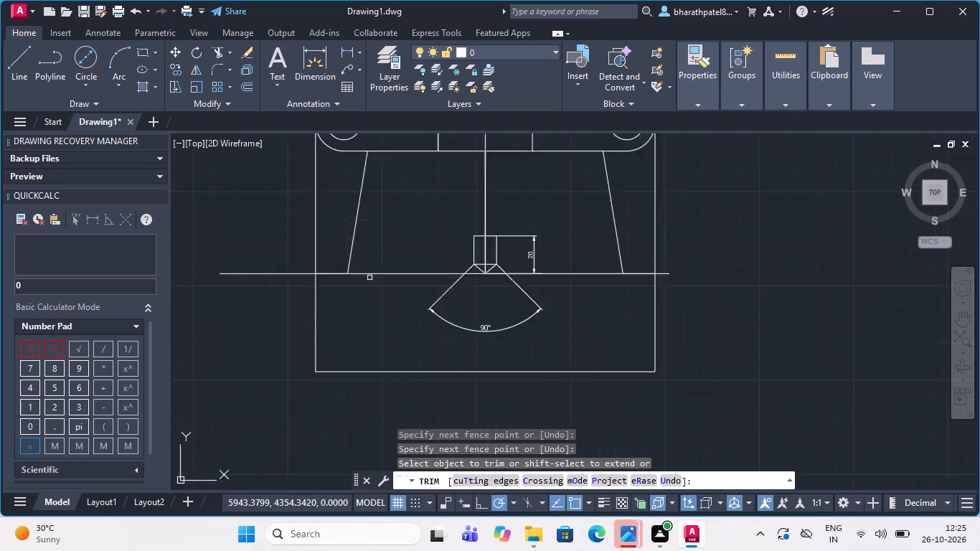
{"action": "left_click", "coordinate": [13, 64]}
{"action": "left_click", "coordinate": [281, 352]}
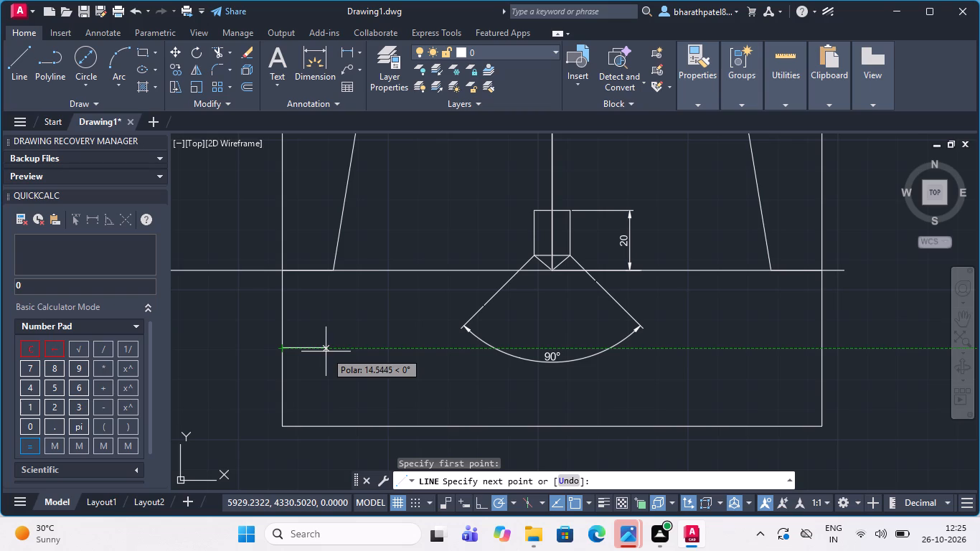
{"action": "type", "text": "15"}
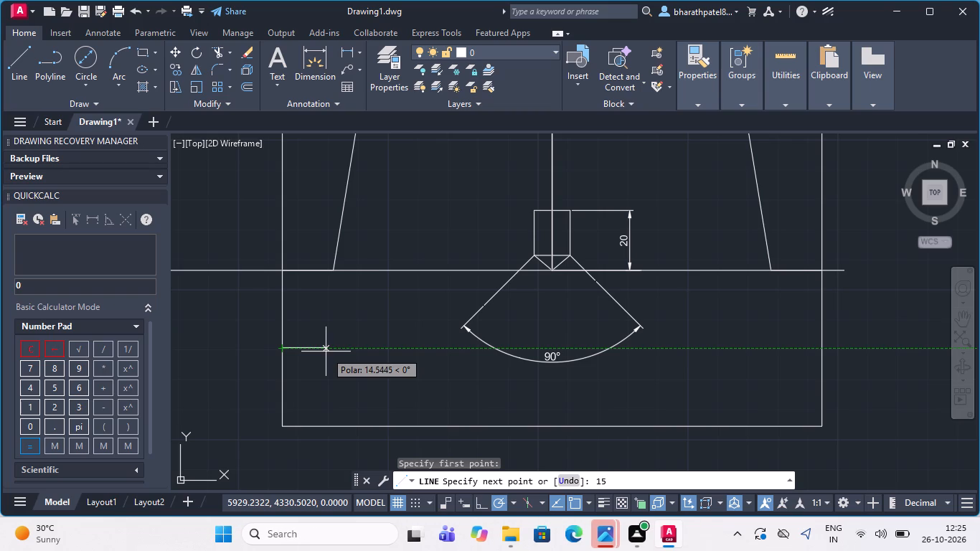
{"action": "key", "text": "Return"}
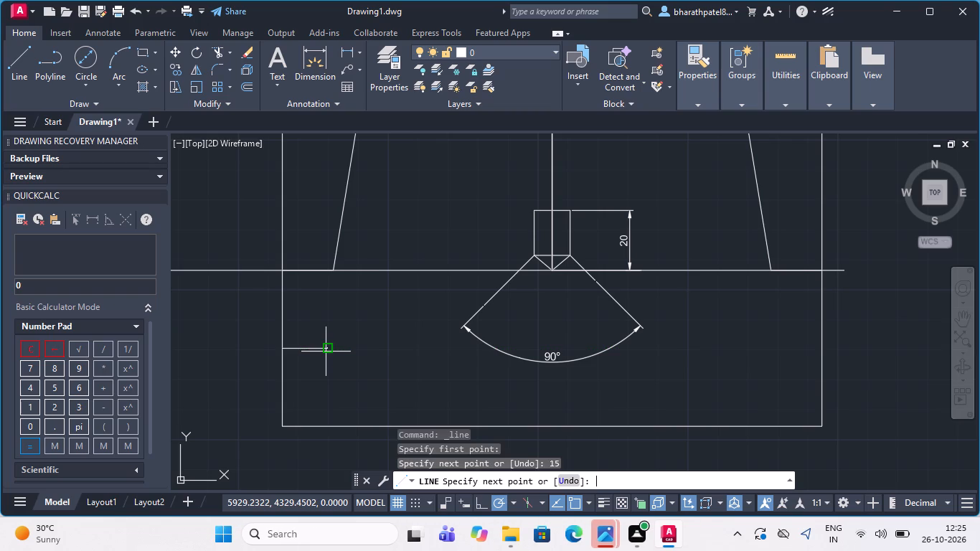
{"action": "scroll", "coordinate": [332, 279], "scroll_direction": "up", "scroll_amount": 2}
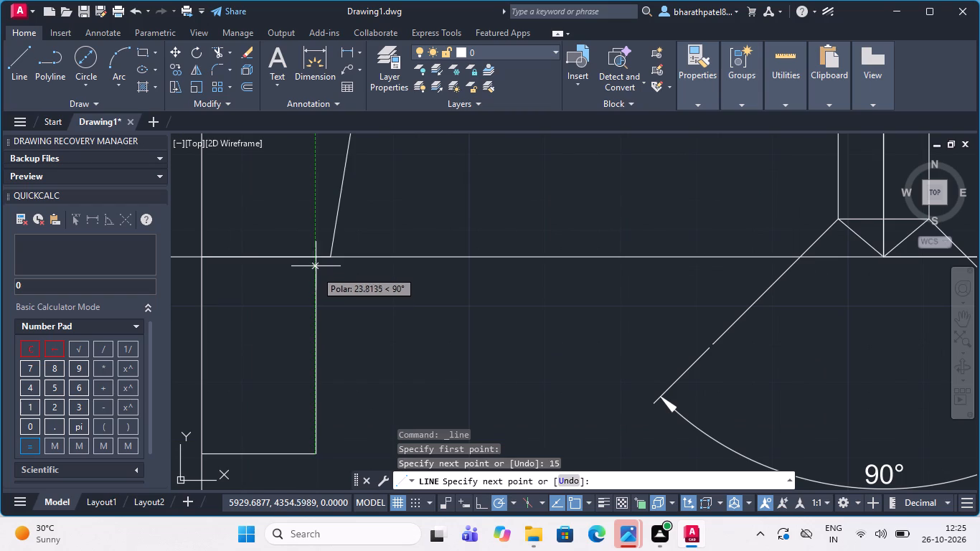
{"action": "left_click", "coordinate": [314, 208]}
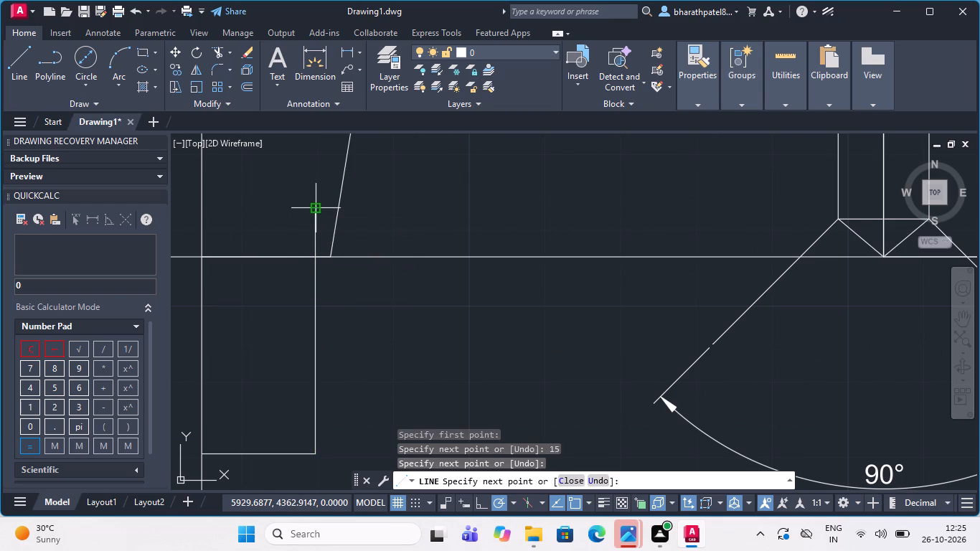
{"action": "key", "text": "Escape"}
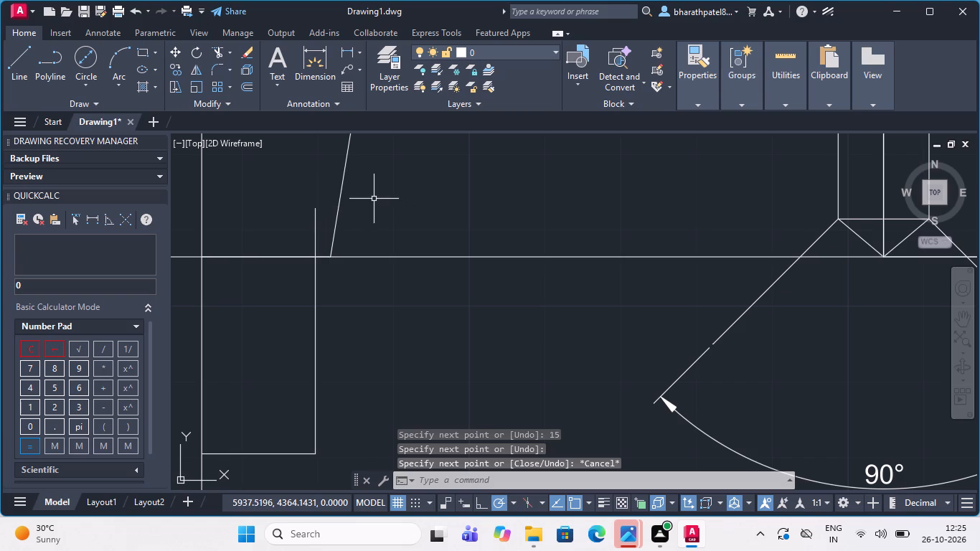
Draw a line 15 units inward from the right outer vertical, below the long horizontal line, continuing straight up past that horizontal.
{"action": "left_click", "coordinate": [11, 75]}
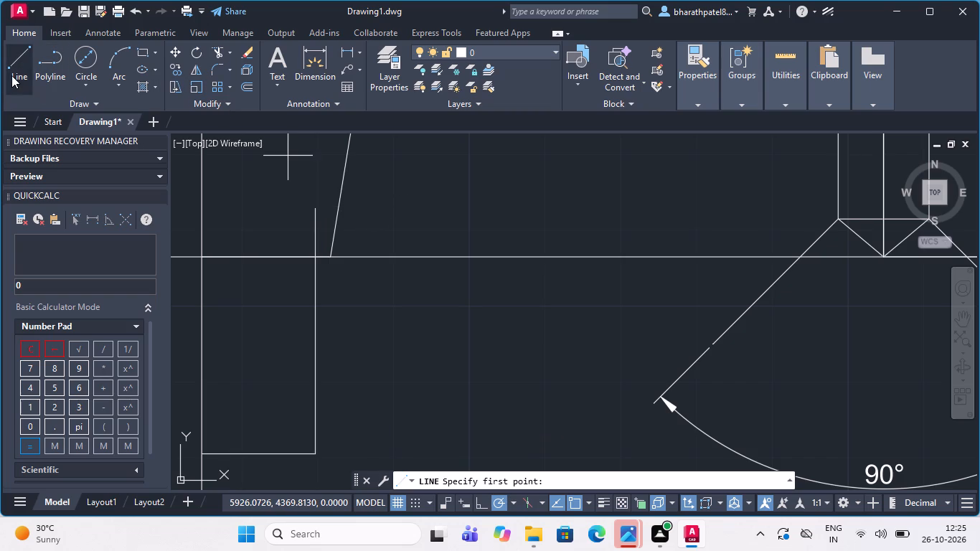
{"action": "scroll", "coordinate": [216, 255], "scroll_direction": "down", "scroll_amount": 3}
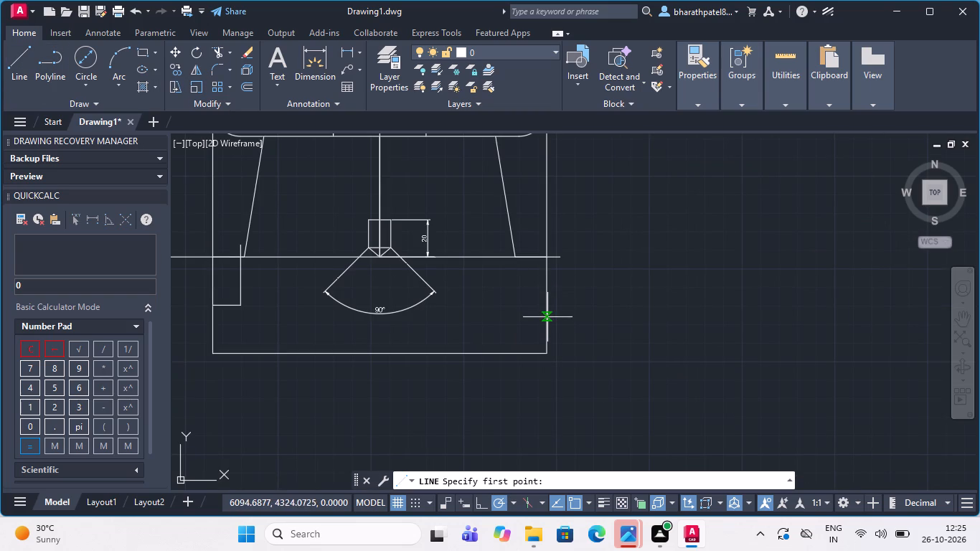
{"action": "left_click_drag", "start_coordinate": [547, 314], "coordinate": [539, 314]}
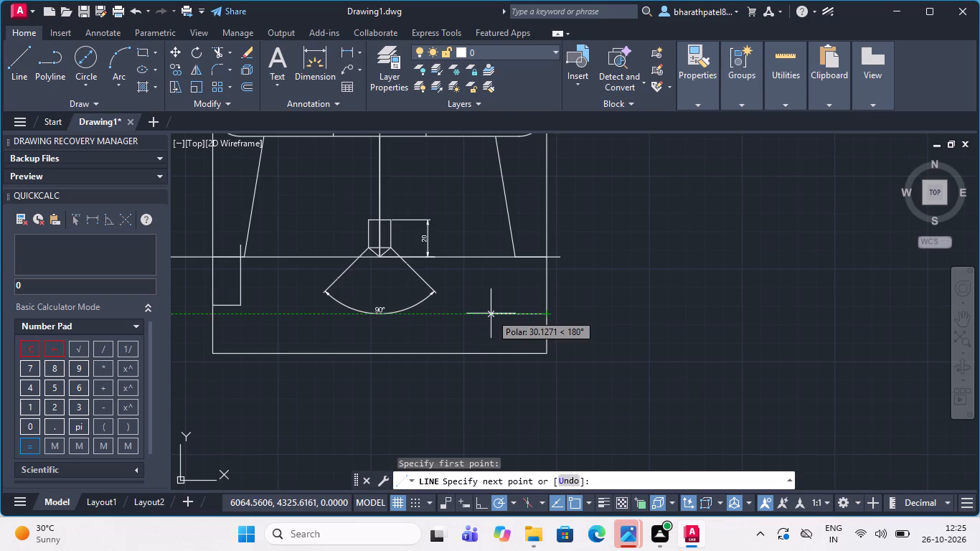
{"action": "type", "text": "15"}
{"action": "key", "text": "Return"}
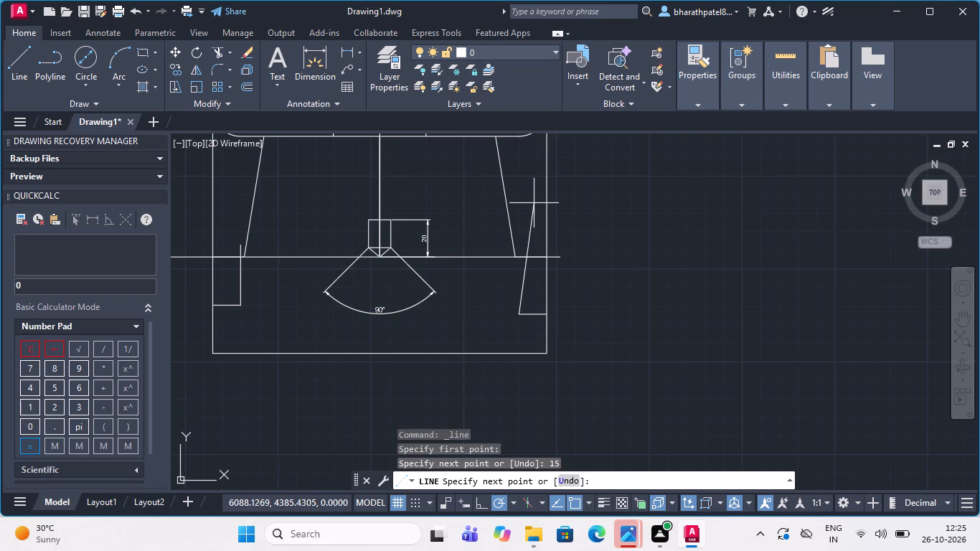
{"action": "scroll", "coordinate": [516, 228], "scroll_direction": "up", "scroll_amount": 2}
{"action": "left_click", "coordinate": [515, 225]}
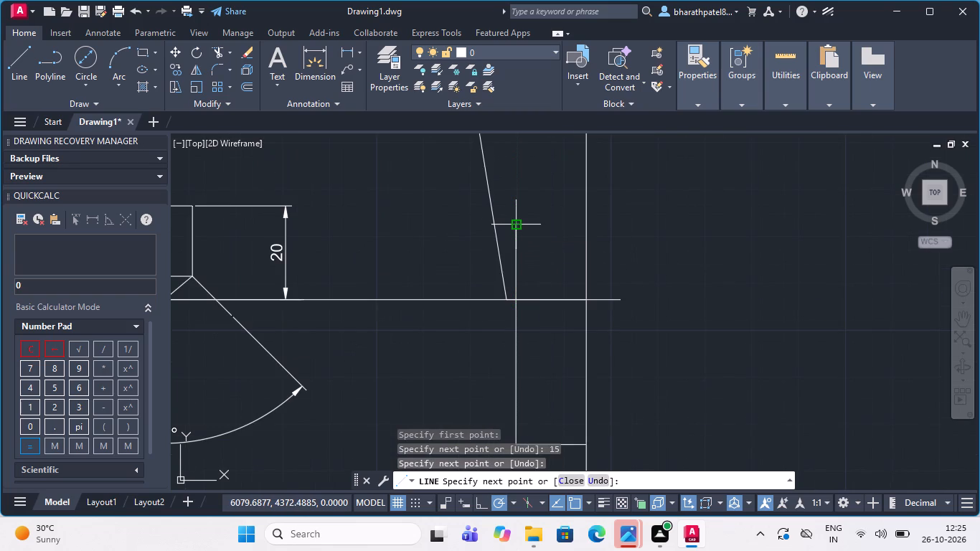
{"action": "key", "text": "Escape"}
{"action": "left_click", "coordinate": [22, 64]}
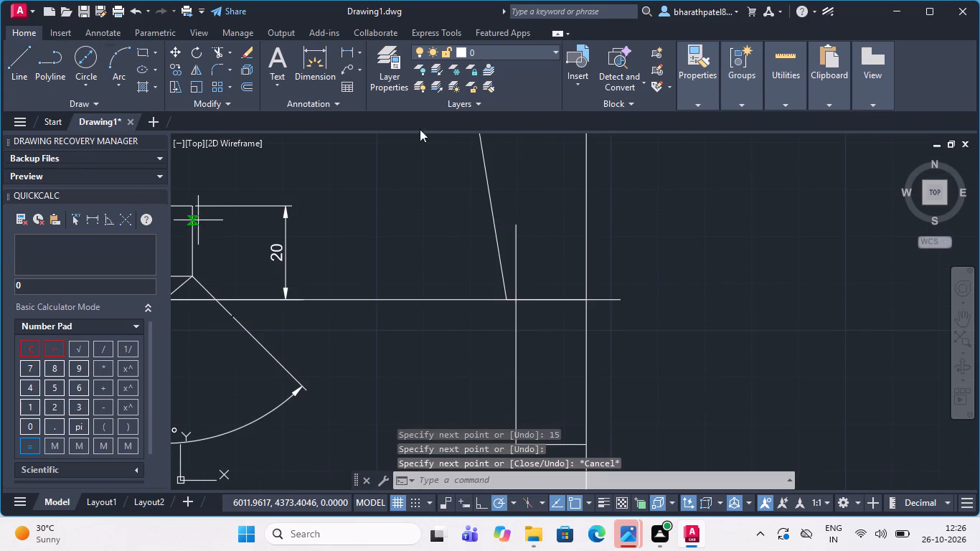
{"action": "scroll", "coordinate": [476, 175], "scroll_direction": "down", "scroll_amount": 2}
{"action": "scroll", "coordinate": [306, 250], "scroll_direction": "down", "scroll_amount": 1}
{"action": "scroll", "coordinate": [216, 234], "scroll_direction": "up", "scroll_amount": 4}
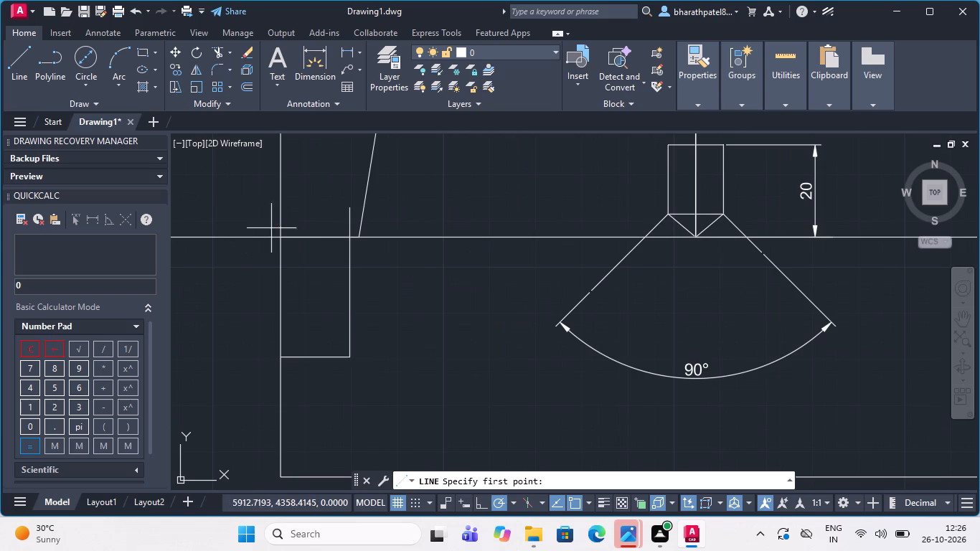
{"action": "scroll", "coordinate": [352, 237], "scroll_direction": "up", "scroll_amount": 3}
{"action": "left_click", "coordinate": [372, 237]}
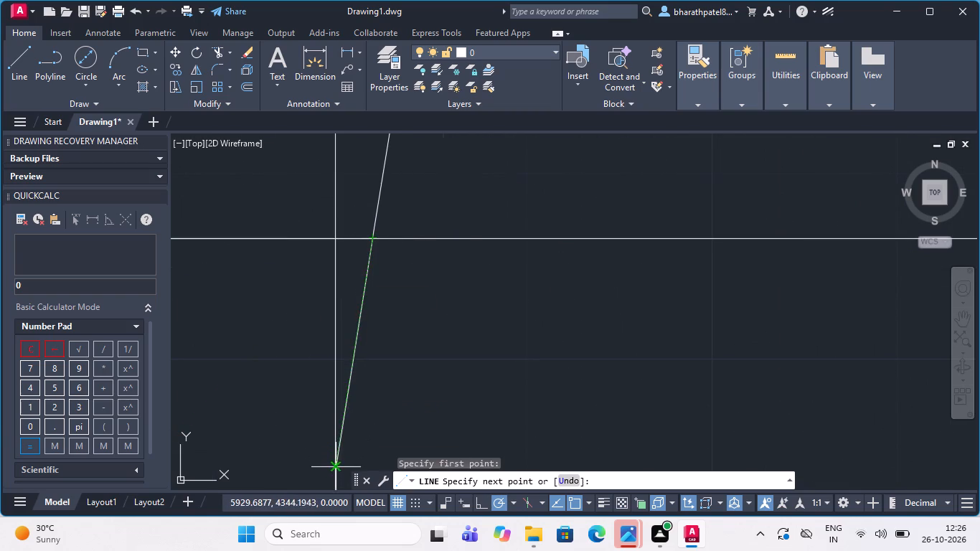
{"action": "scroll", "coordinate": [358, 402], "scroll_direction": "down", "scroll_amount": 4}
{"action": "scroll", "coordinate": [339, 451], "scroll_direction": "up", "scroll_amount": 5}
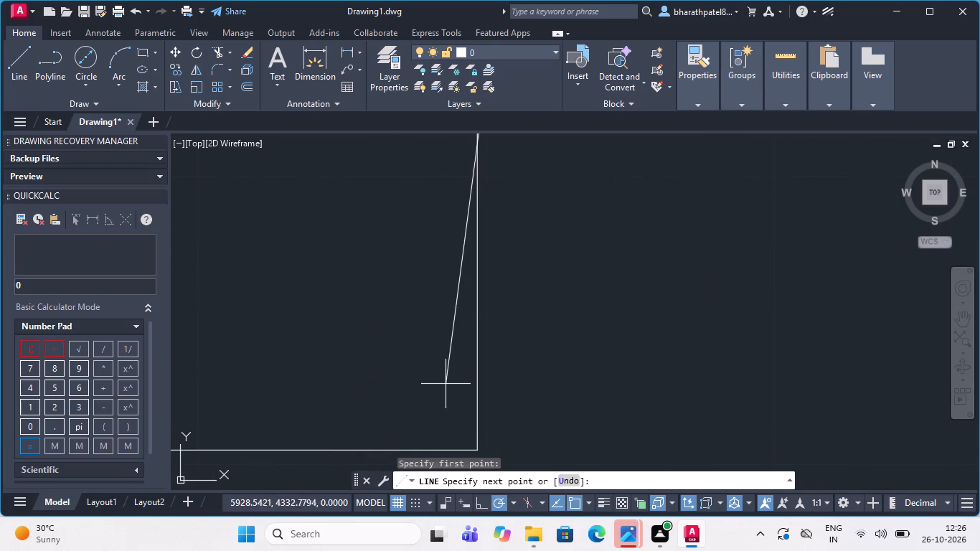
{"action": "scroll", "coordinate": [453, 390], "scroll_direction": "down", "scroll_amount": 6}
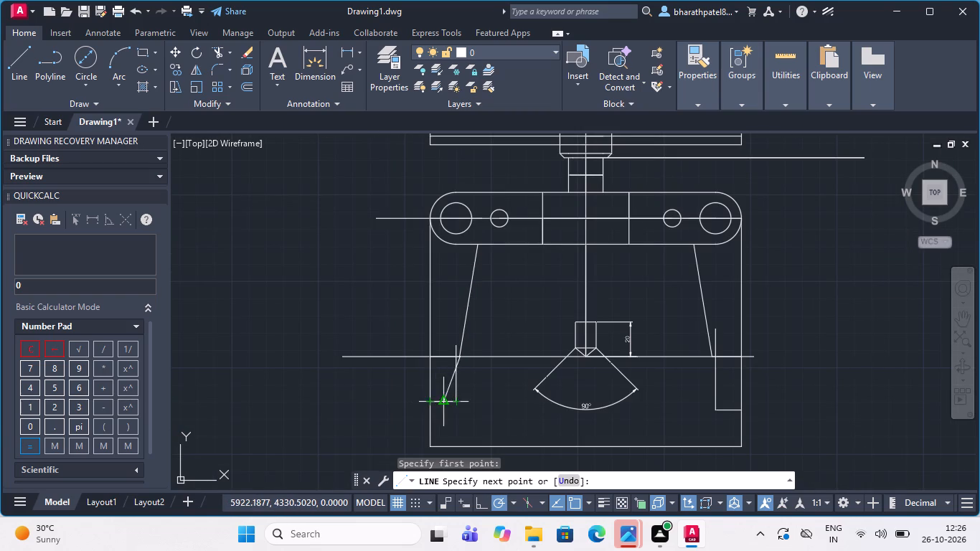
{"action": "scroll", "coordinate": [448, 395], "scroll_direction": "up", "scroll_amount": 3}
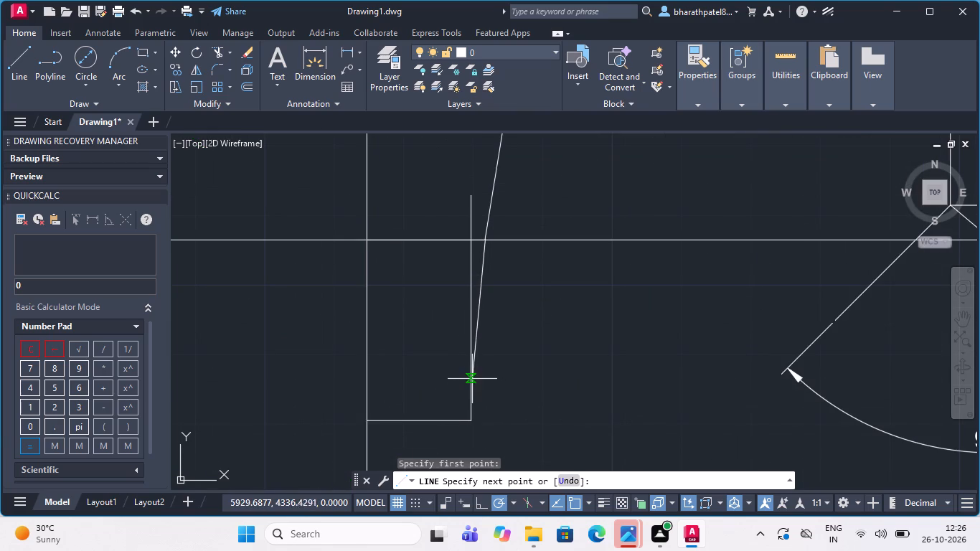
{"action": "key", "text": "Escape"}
Draw a slanted line from the left slanted leg's top at the plate's lower edge down to the new left inner vertical, below the long horizontal.
{"action": "scroll", "coordinate": [413, 380], "scroll_direction": "down", "scroll_amount": 2}
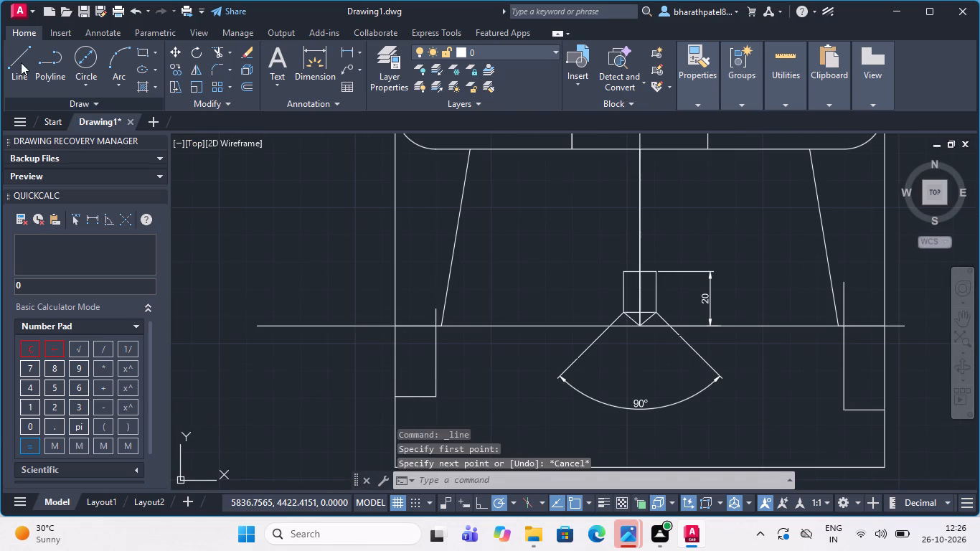
{"action": "left_click", "coordinate": [21, 62]}
{"action": "left_click", "coordinate": [470, 150]}
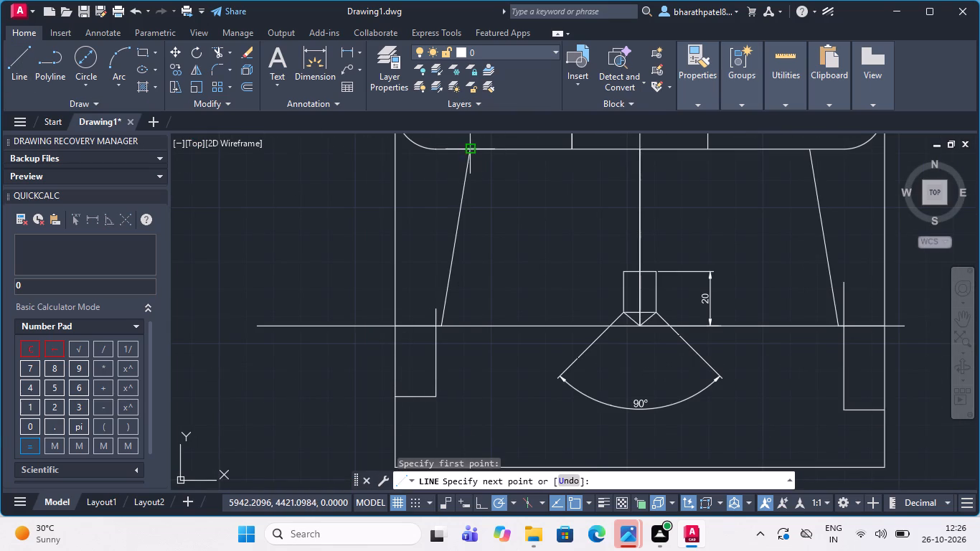
{"action": "scroll", "coordinate": [430, 382], "scroll_direction": "up", "scroll_amount": 3}
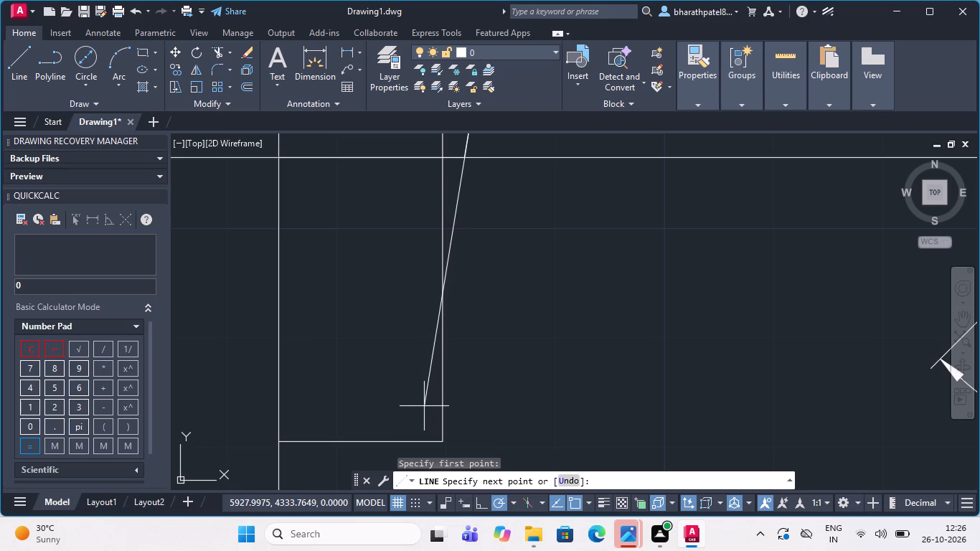
{"action": "scroll", "coordinate": [421, 408], "scroll_direction": "up", "scroll_amount": 2}
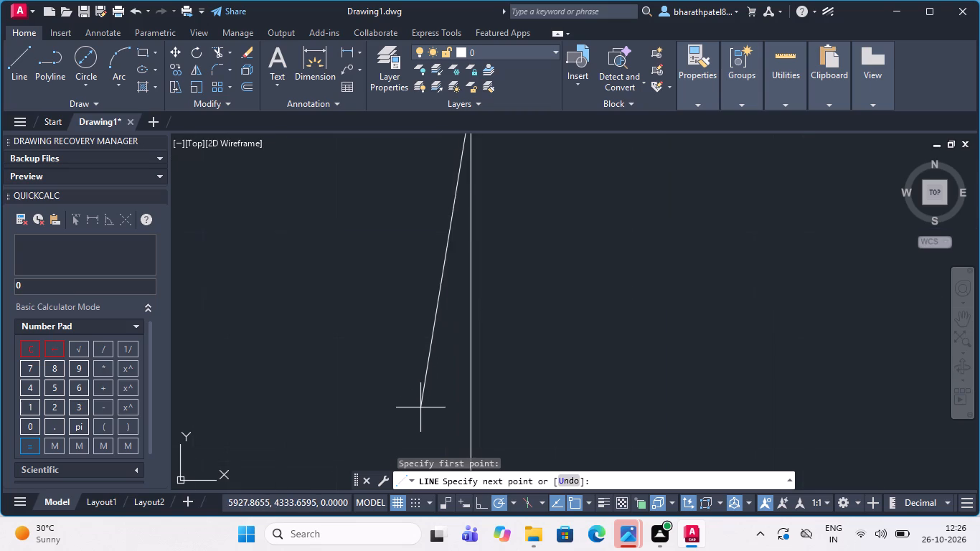
{"action": "scroll", "coordinate": [420, 408], "scroll_direction": "down", "scroll_amount": 2}
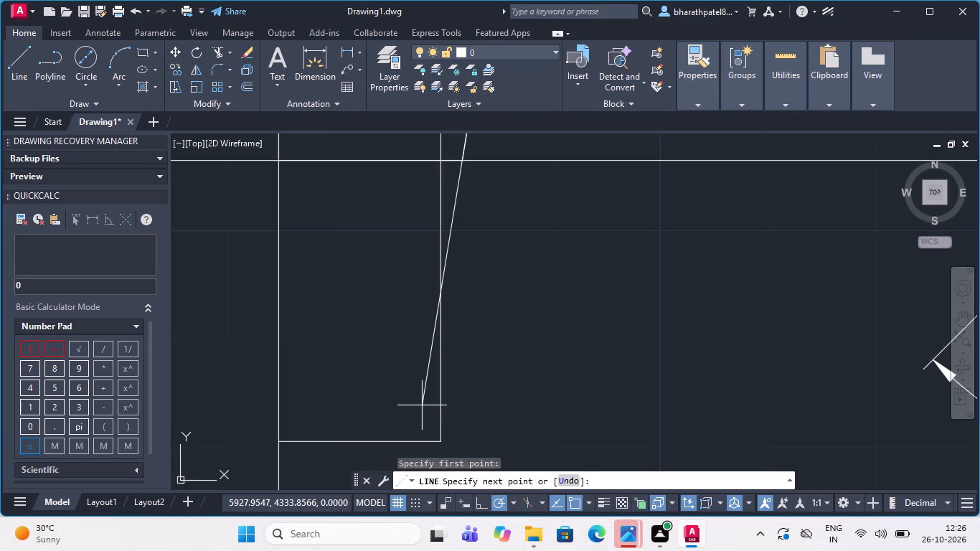
{"action": "scroll", "coordinate": [357, 445], "scroll_direction": "down", "scroll_amount": 3}
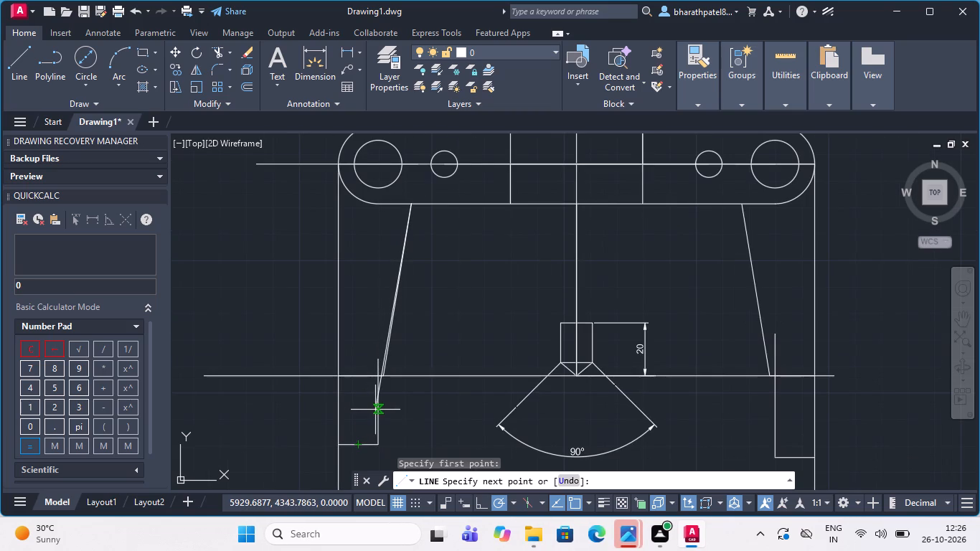
{"action": "scroll", "coordinate": [369, 421], "scroll_direction": "up", "scroll_amount": 2}
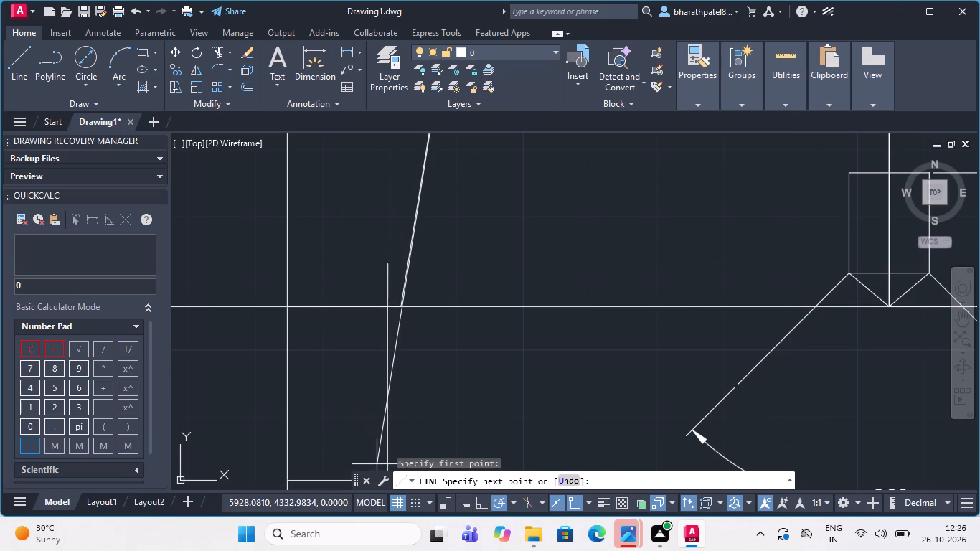
{"action": "scroll", "coordinate": [379, 458], "scroll_direction": "down", "scroll_amount": 3}
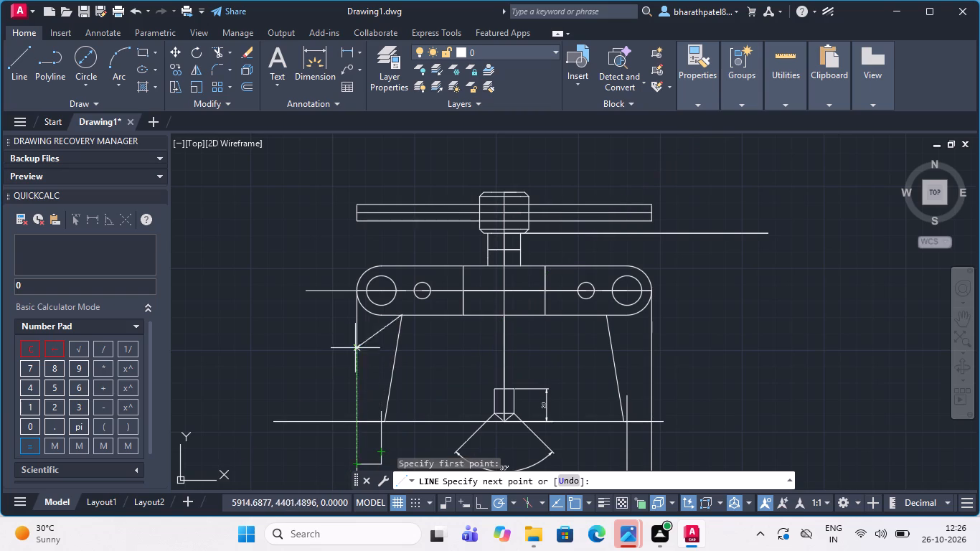
{"action": "scroll", "coordinate": [367, 388], "scroll_direction": "down", "scroll_amount": 2}
{"action": "scroll", "coordinate": [370, 416], "scroll_direction": "up", "scroll_amount": 5}
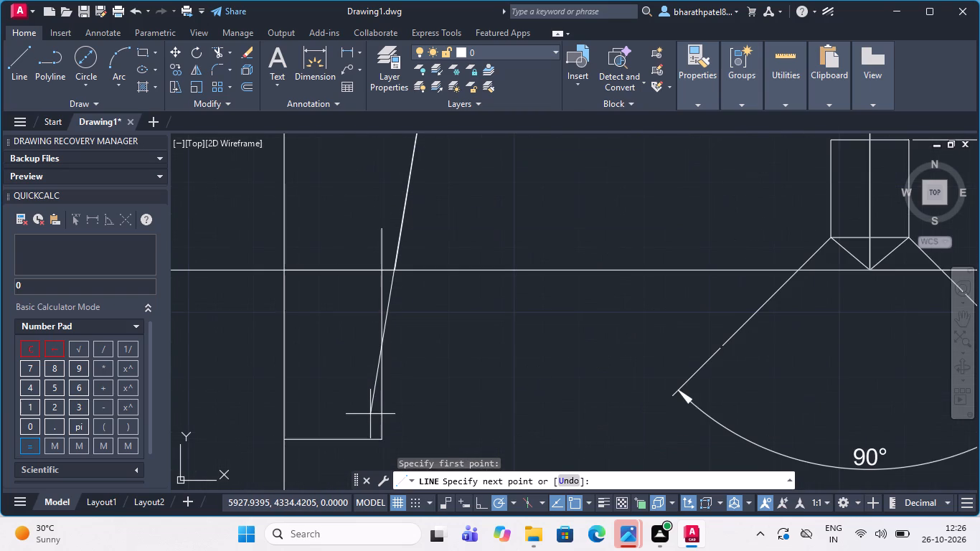
{"action": "scroll", "coordinate": [370, 414], "scroll_direction": "down", "scroll_amount": 2}
{"action": "scroll", "coordinate": [370, 414], "scroll_direction": "up", "scroll_amount": 4}
{"action": "scroll", "coordinate": [370, 414], "scroll_direction": "down", "scroll_amount": 4}
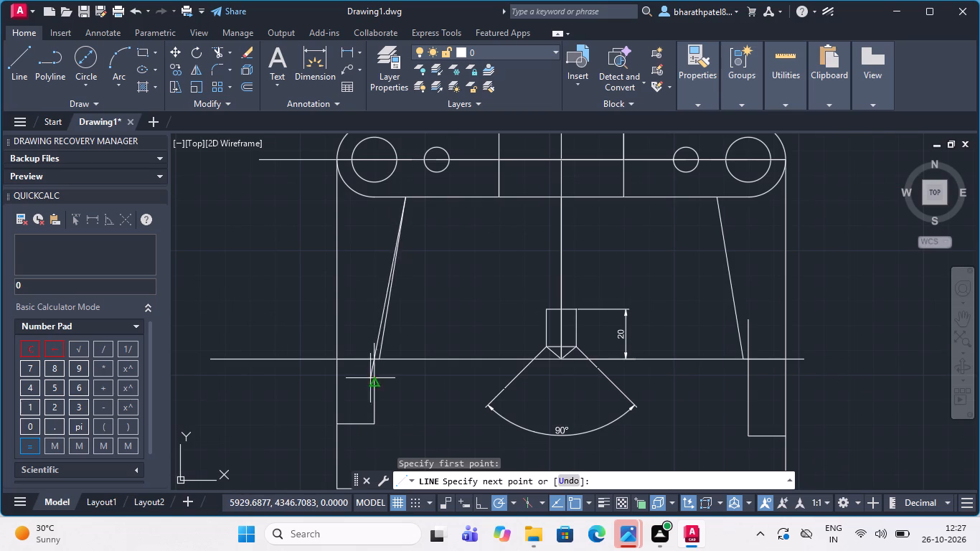
{"action": "scroll", "coordinate": [369, 372], "scroll_direction": "up", "scroll_amount": 3}
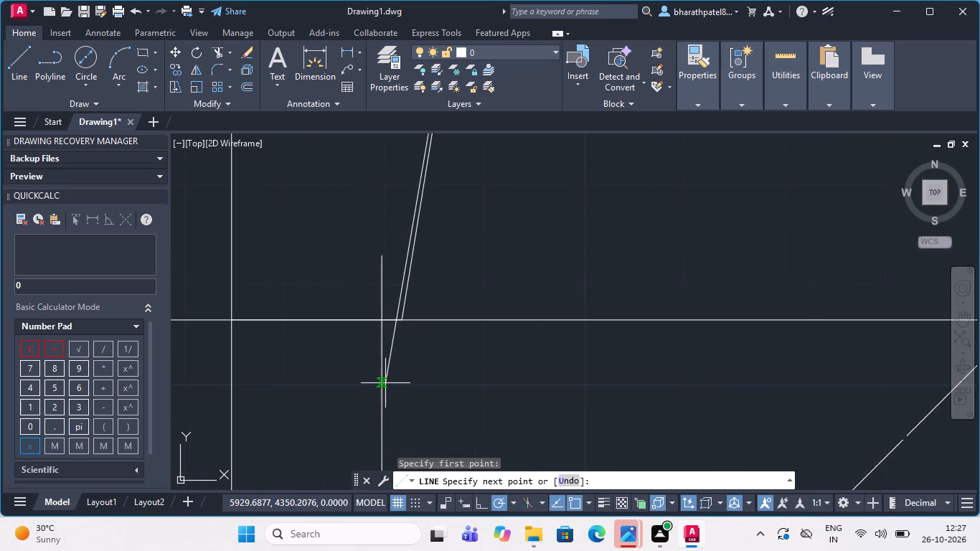
{"action": "left_click", "coordinate": [380, 458]}
{"action": "scroll", "coordinate": [380, 458], "scroll_direction": "down", "scroll_amount": 2}
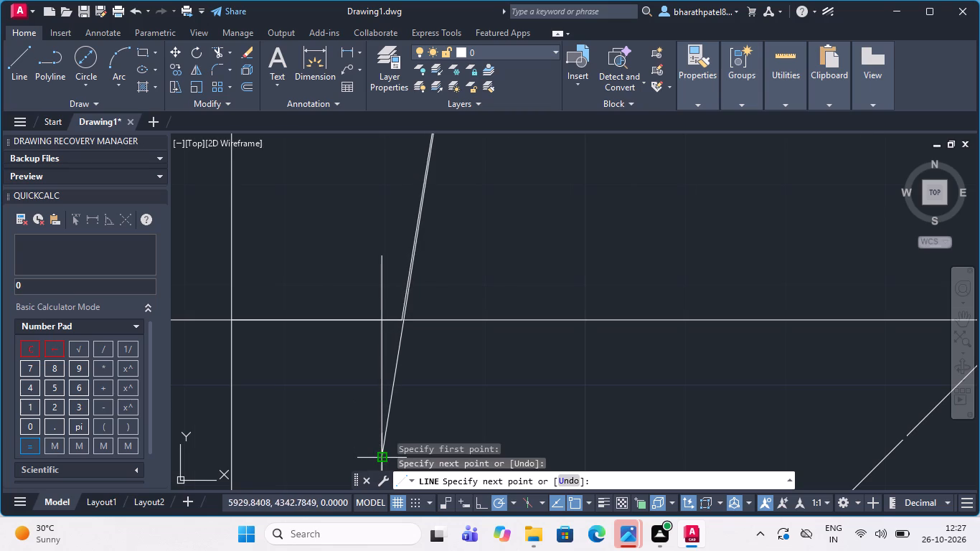
{"action": "scroll", "coordinate": [380, 458], "scroll_direction": "down", "scroll_amount": 7}
{"action": "scroll", "coordinate": [372, 455], "scroll_direction": "up", "scroll_amount": 9}
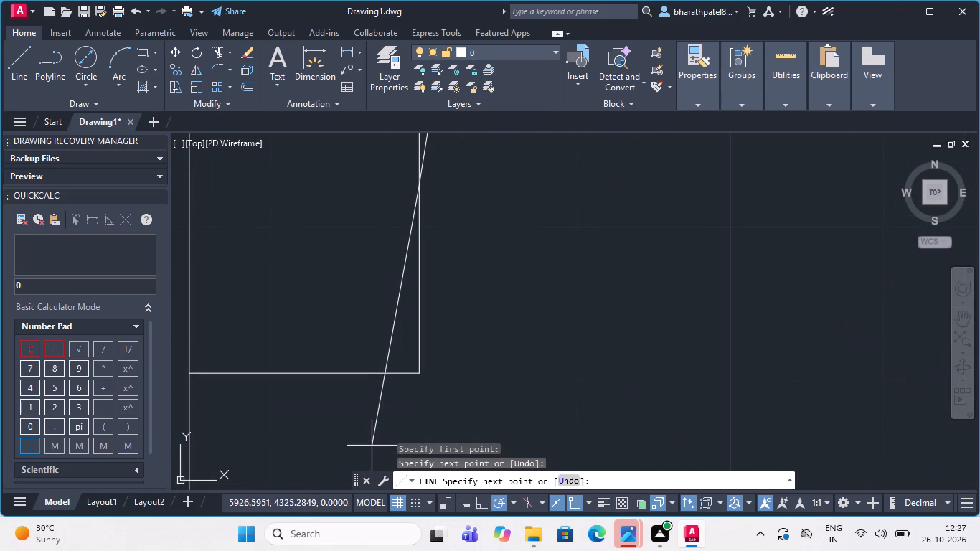
{"action": "key", "text": "Escape"}
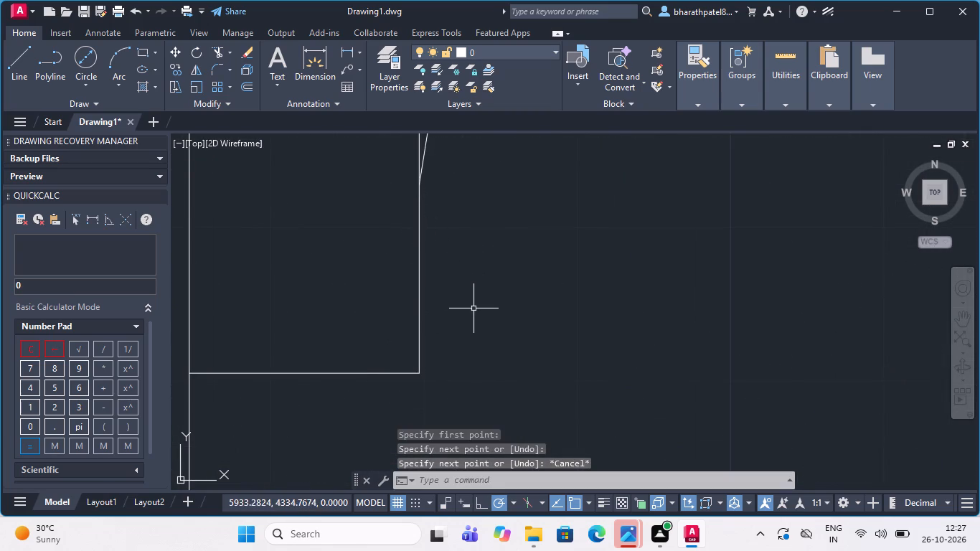
Erase the slanted line that runs from the left slanted leg's top down to the left inner vertical.
{"action": "scroll", "coordinate": [444, 332], "scroll_direction": "down", "scroll_amount": 3}
{"action": "scroll", "coordinate": [471, 250], "scroll_direction": "up", "scroll_amount": 2}
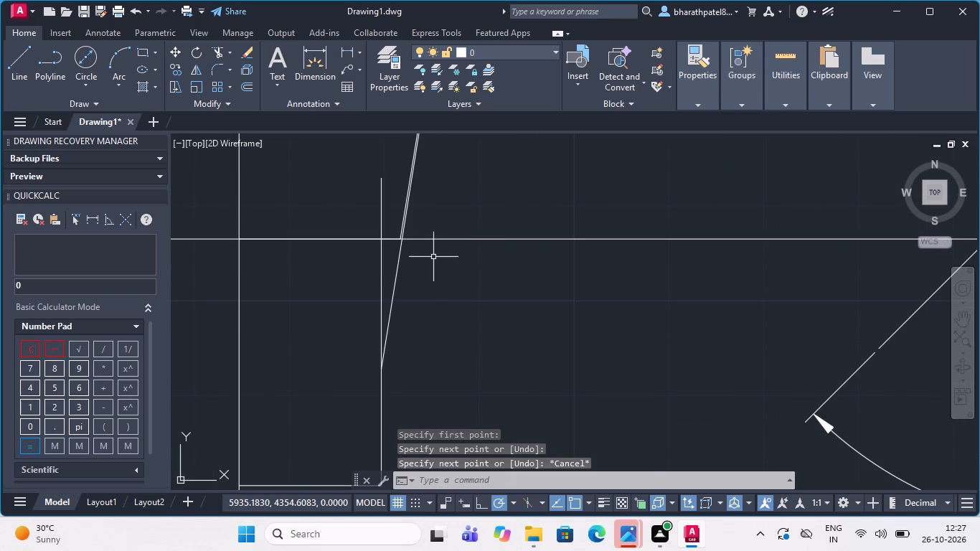
{"action": "left_click", "coordinate": [396, 273]}
{"action": "key", "text": "Delete"}
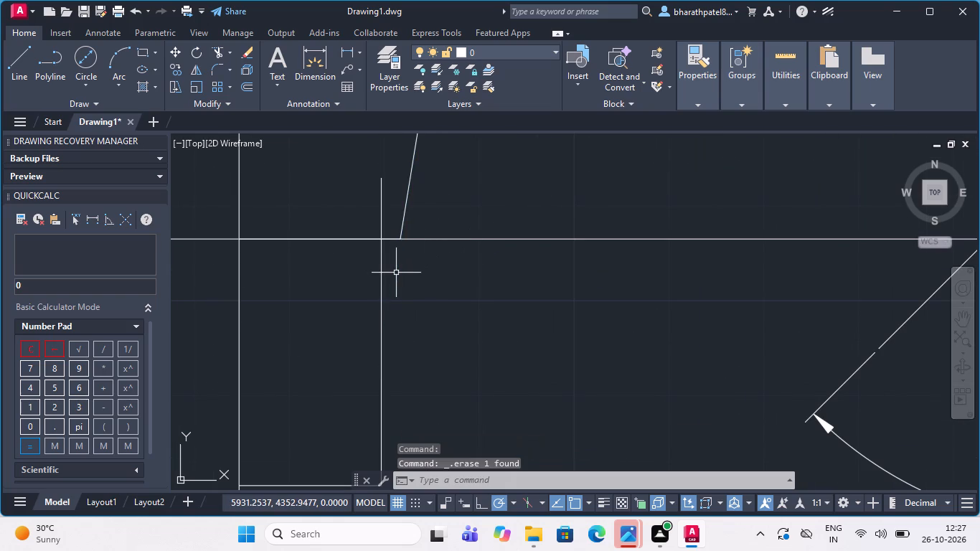
Draw a line continuing the left slanted leg from its foot on the long horizontal down across the left inner vertical.
{"action": "left_click", "coordinate": [16, 57]}
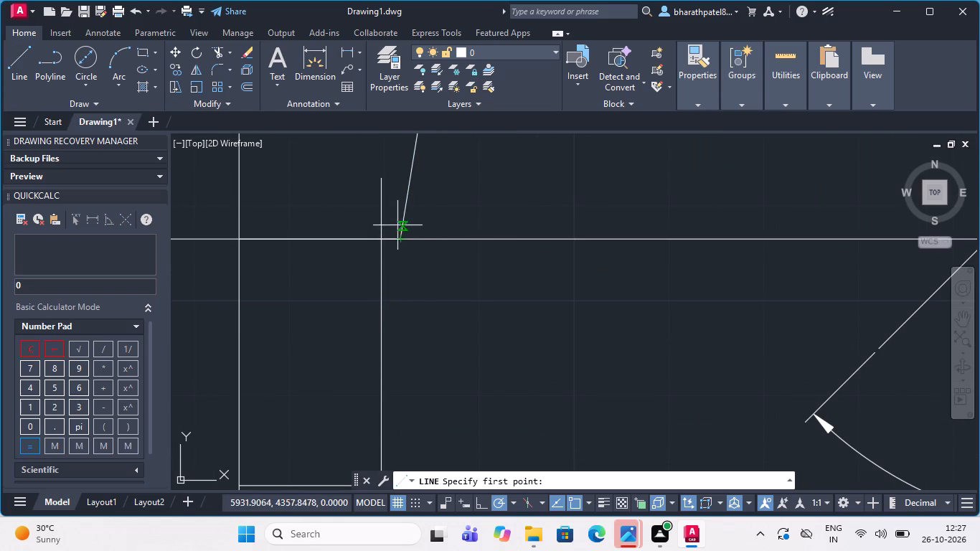
{"action": "left_click", "coordinate": [400, 241]}
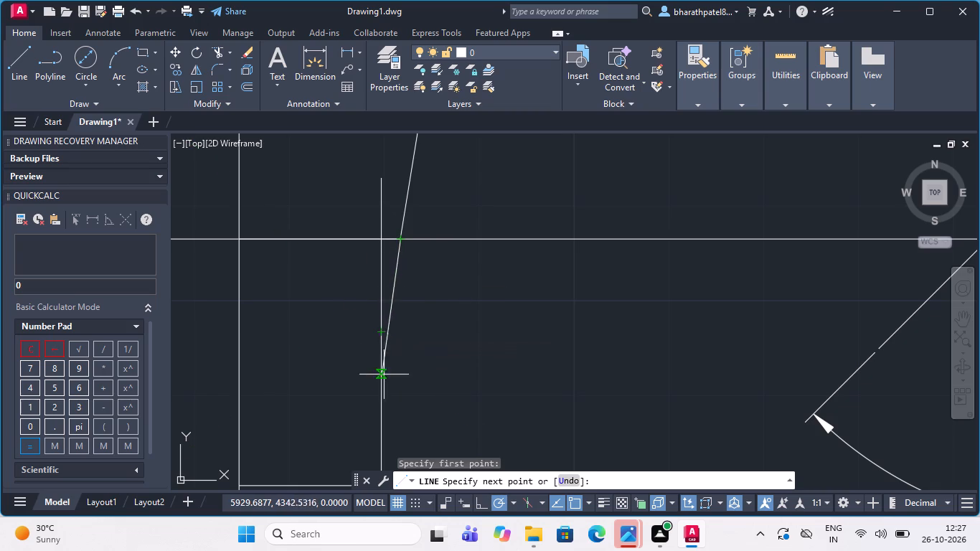
{"action": "left_click", "coordinate": [367, 423]}
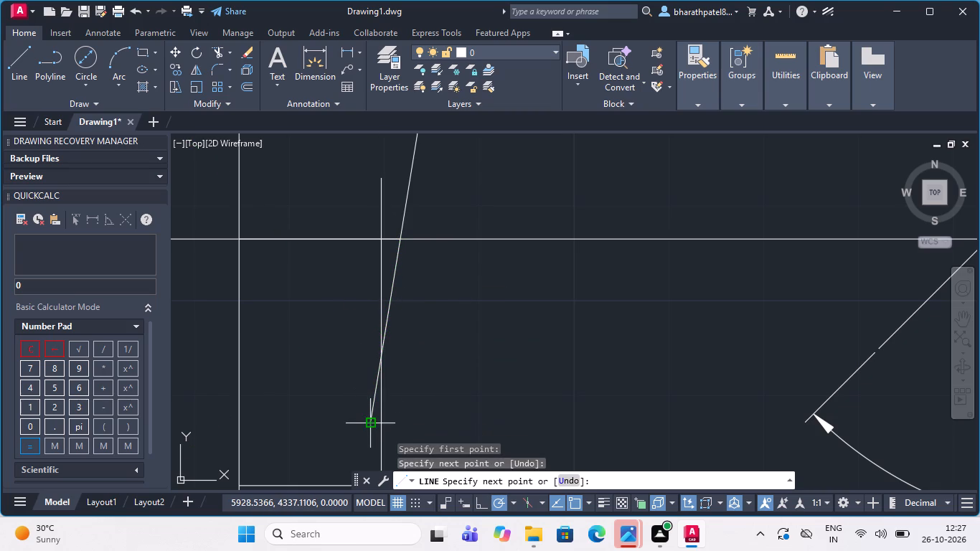
{"action": "key", "text": "Escape"}
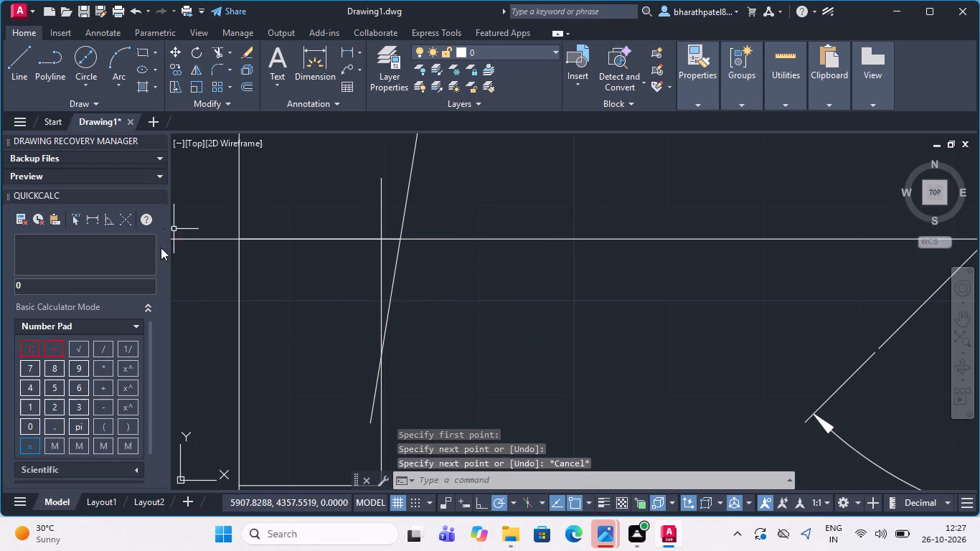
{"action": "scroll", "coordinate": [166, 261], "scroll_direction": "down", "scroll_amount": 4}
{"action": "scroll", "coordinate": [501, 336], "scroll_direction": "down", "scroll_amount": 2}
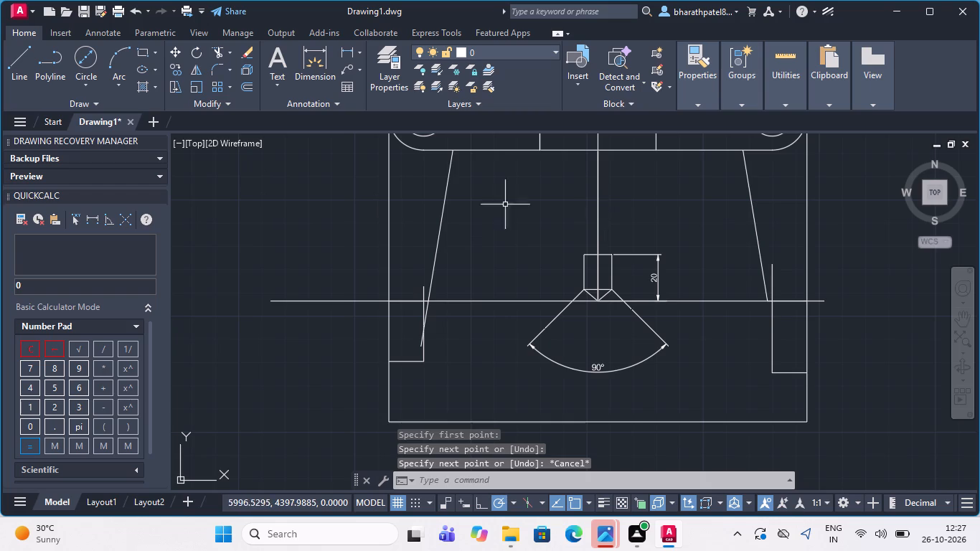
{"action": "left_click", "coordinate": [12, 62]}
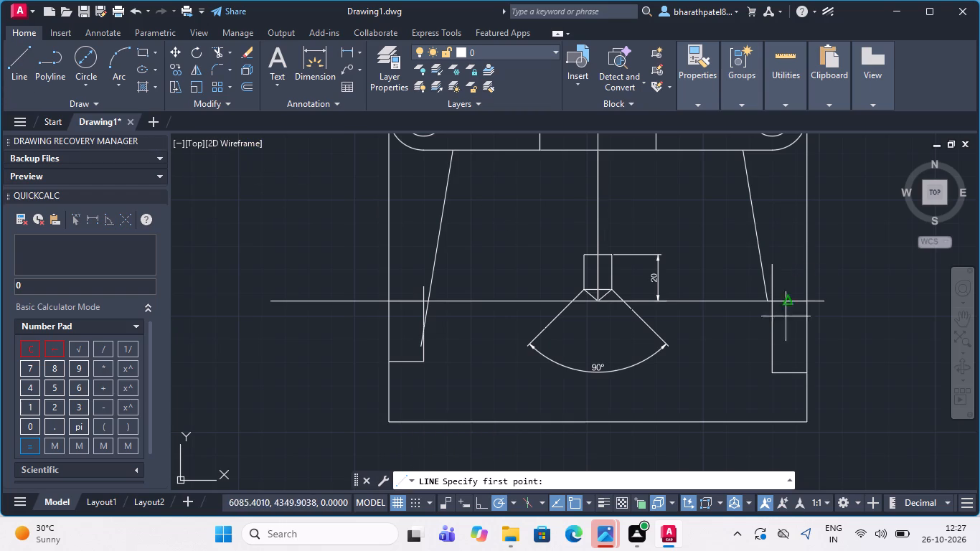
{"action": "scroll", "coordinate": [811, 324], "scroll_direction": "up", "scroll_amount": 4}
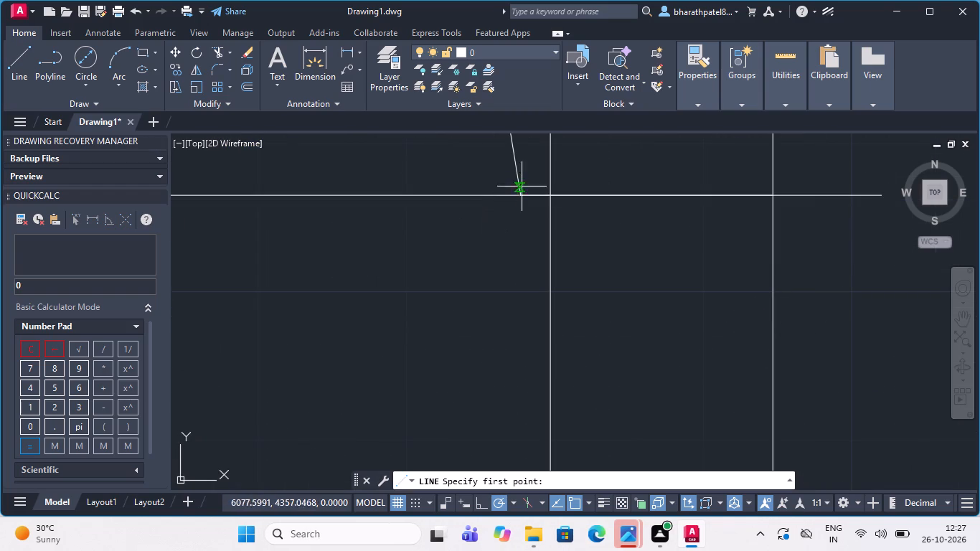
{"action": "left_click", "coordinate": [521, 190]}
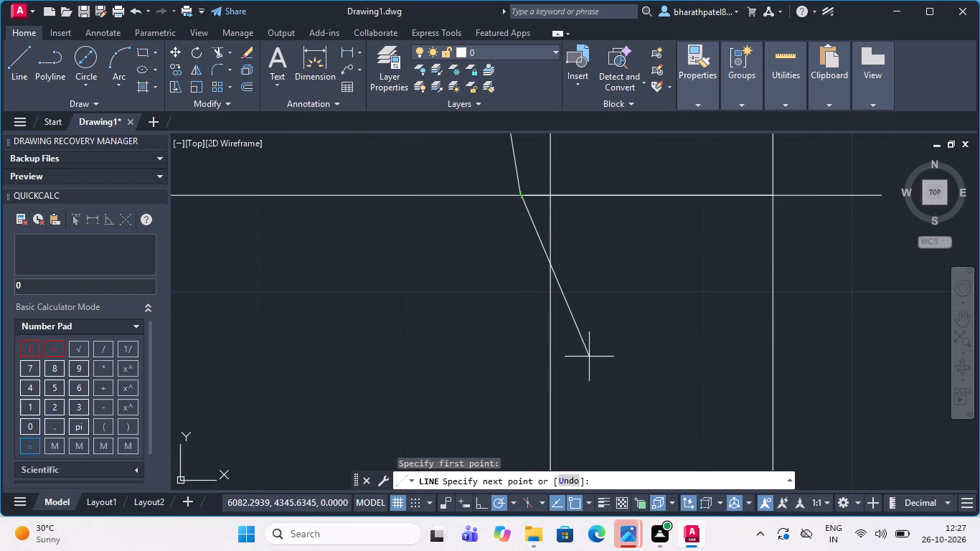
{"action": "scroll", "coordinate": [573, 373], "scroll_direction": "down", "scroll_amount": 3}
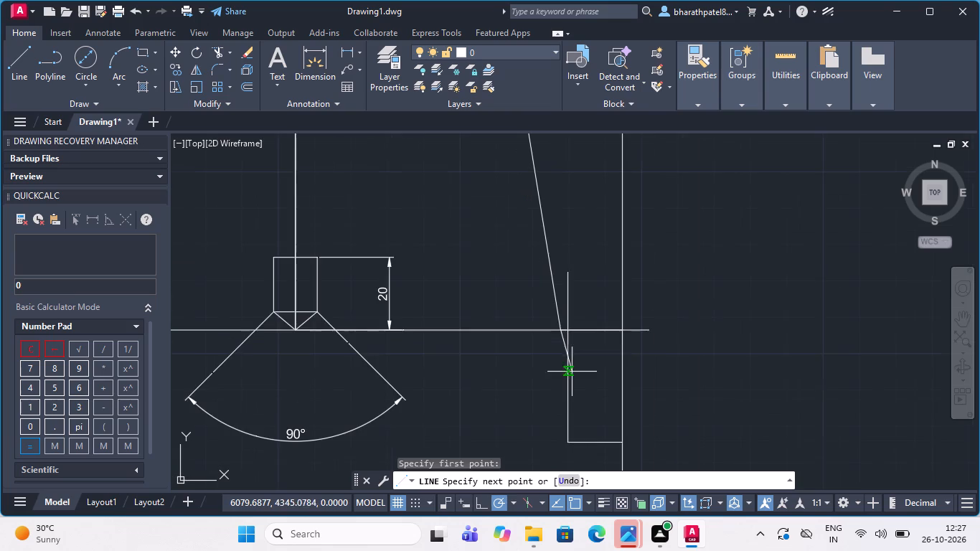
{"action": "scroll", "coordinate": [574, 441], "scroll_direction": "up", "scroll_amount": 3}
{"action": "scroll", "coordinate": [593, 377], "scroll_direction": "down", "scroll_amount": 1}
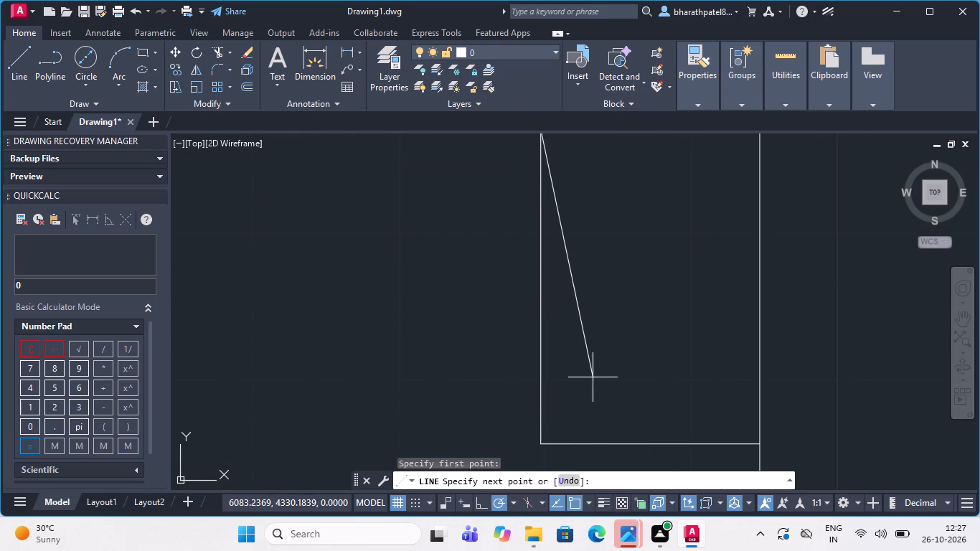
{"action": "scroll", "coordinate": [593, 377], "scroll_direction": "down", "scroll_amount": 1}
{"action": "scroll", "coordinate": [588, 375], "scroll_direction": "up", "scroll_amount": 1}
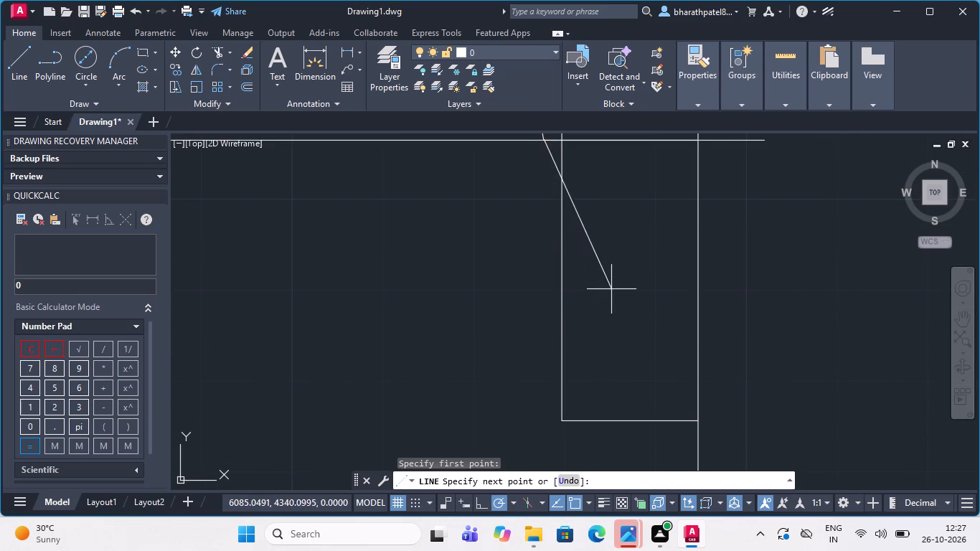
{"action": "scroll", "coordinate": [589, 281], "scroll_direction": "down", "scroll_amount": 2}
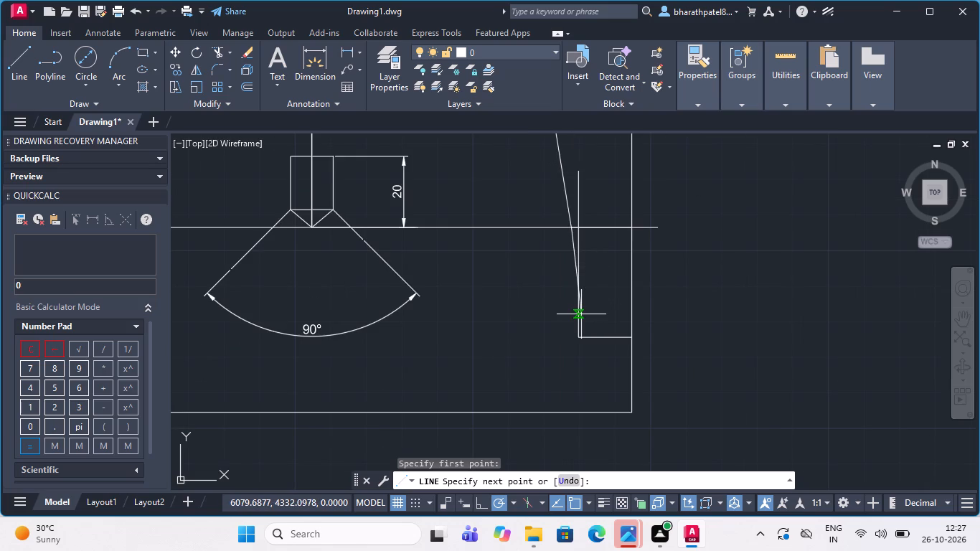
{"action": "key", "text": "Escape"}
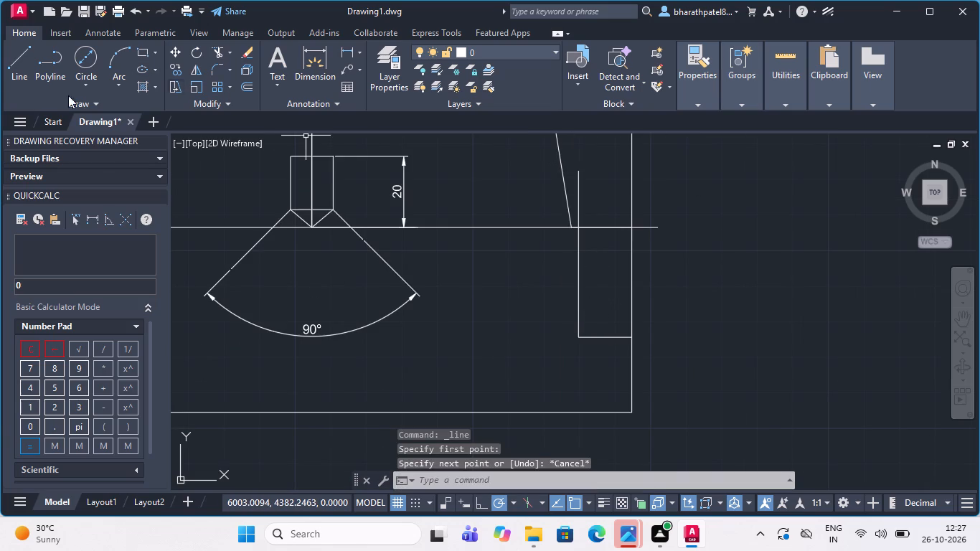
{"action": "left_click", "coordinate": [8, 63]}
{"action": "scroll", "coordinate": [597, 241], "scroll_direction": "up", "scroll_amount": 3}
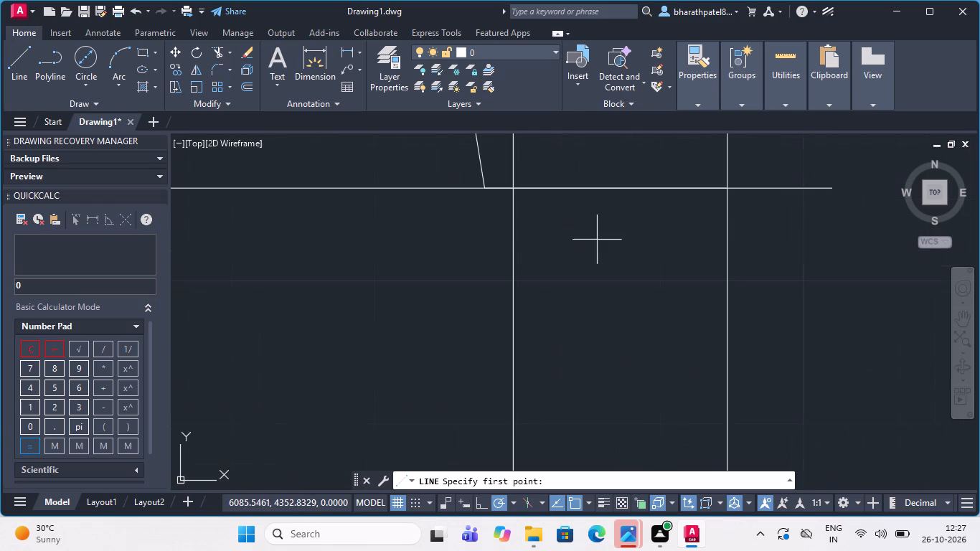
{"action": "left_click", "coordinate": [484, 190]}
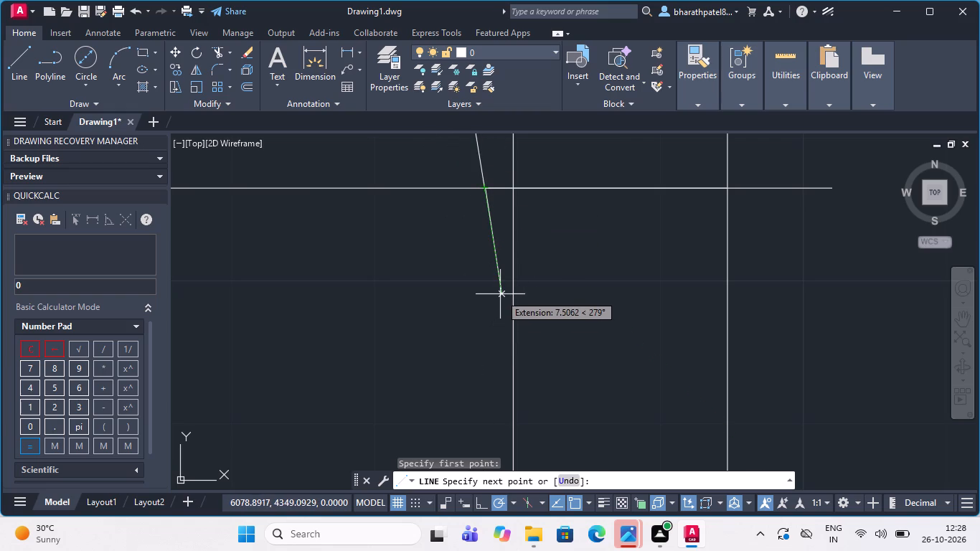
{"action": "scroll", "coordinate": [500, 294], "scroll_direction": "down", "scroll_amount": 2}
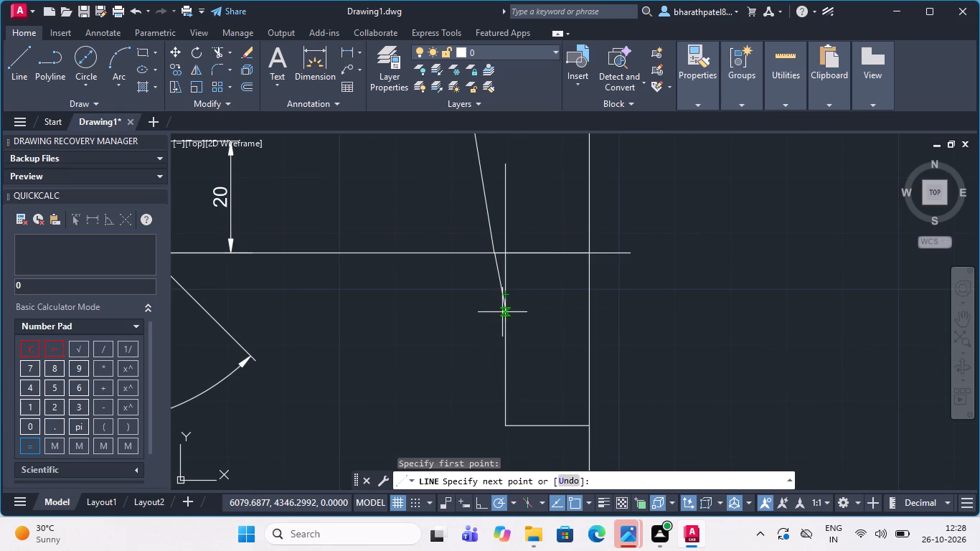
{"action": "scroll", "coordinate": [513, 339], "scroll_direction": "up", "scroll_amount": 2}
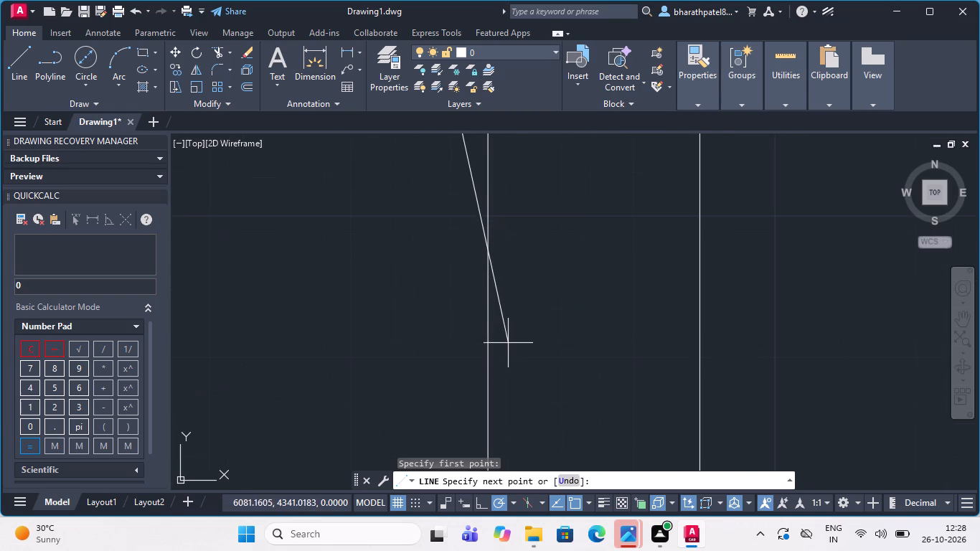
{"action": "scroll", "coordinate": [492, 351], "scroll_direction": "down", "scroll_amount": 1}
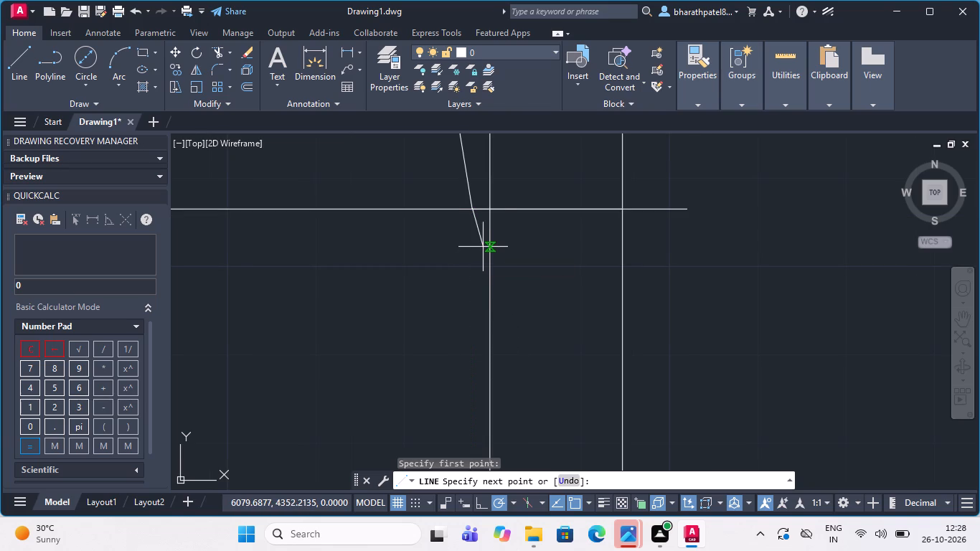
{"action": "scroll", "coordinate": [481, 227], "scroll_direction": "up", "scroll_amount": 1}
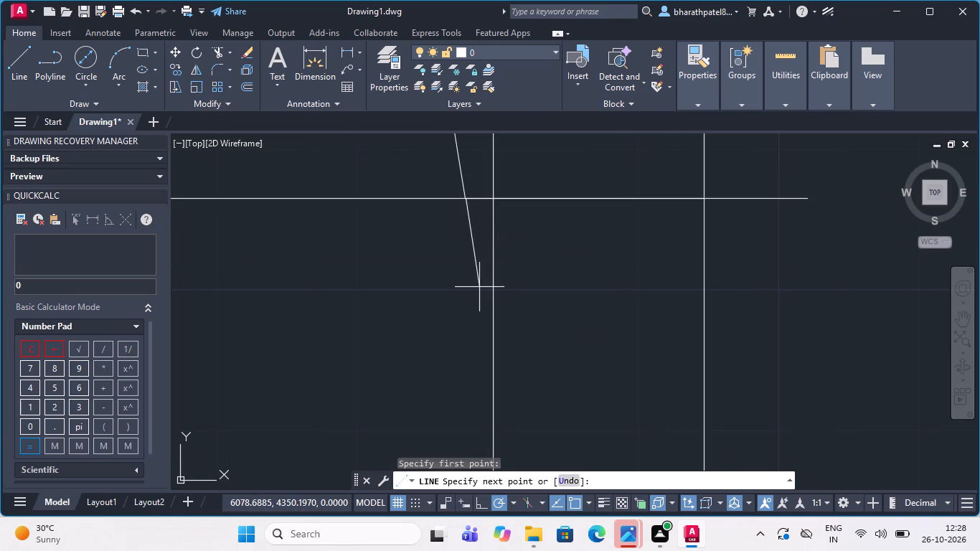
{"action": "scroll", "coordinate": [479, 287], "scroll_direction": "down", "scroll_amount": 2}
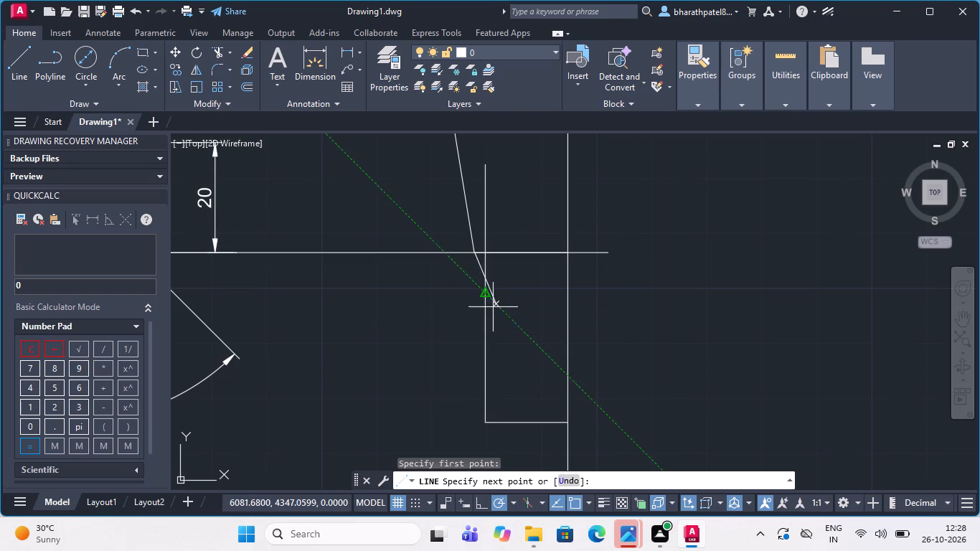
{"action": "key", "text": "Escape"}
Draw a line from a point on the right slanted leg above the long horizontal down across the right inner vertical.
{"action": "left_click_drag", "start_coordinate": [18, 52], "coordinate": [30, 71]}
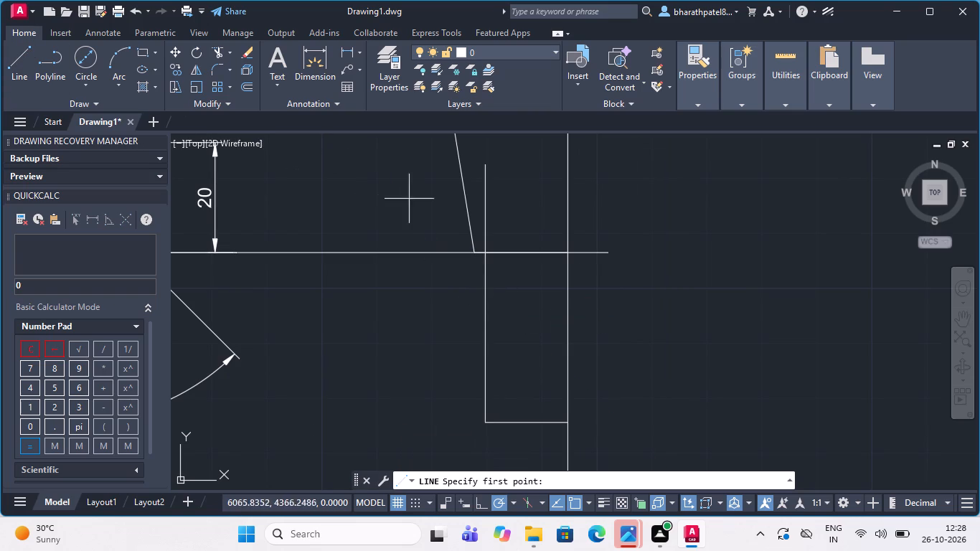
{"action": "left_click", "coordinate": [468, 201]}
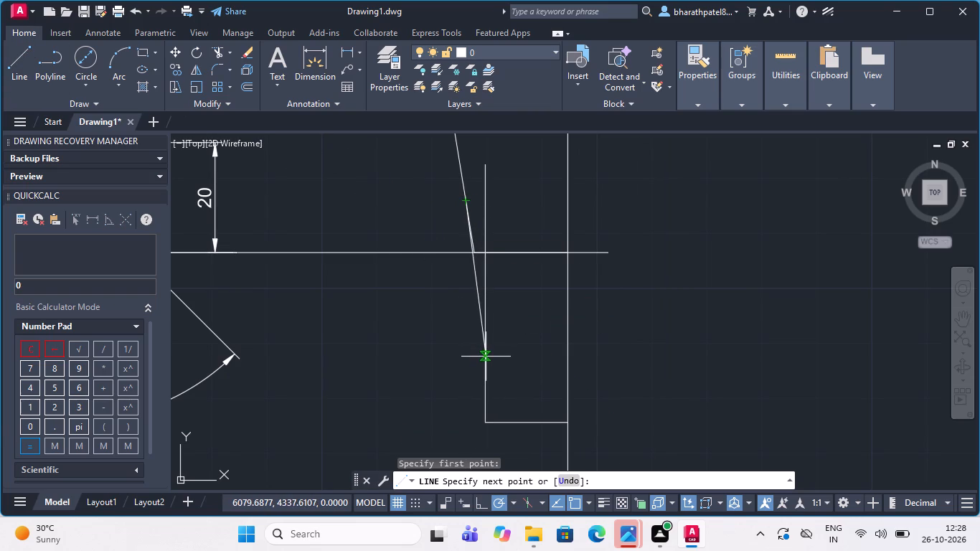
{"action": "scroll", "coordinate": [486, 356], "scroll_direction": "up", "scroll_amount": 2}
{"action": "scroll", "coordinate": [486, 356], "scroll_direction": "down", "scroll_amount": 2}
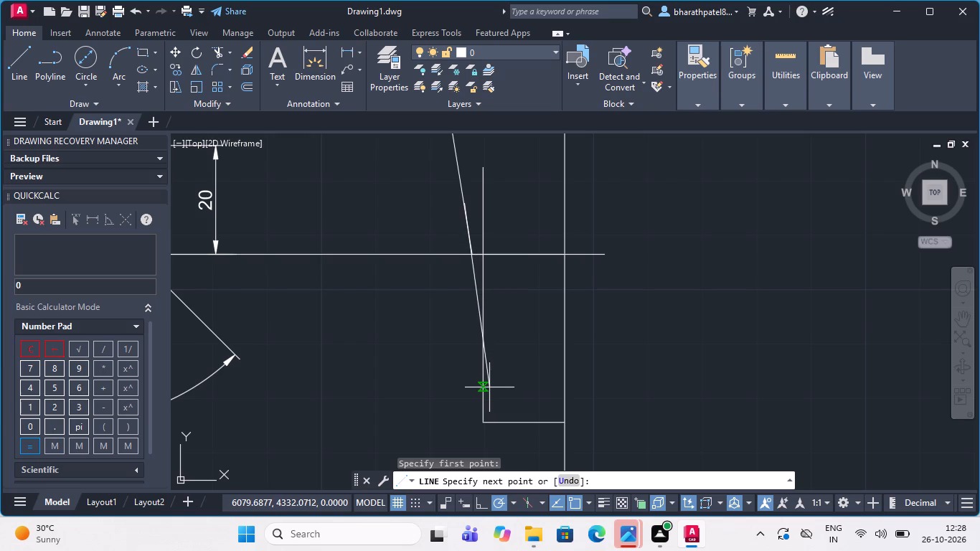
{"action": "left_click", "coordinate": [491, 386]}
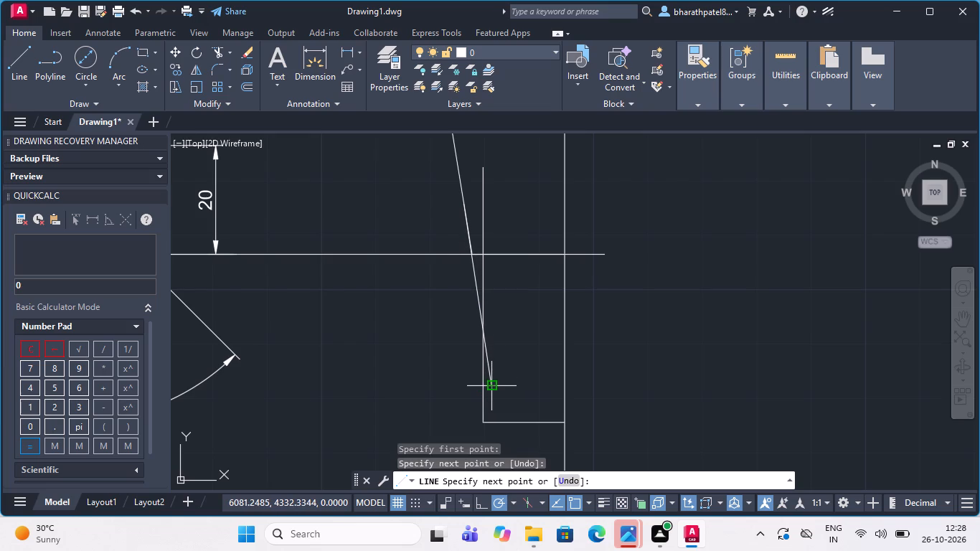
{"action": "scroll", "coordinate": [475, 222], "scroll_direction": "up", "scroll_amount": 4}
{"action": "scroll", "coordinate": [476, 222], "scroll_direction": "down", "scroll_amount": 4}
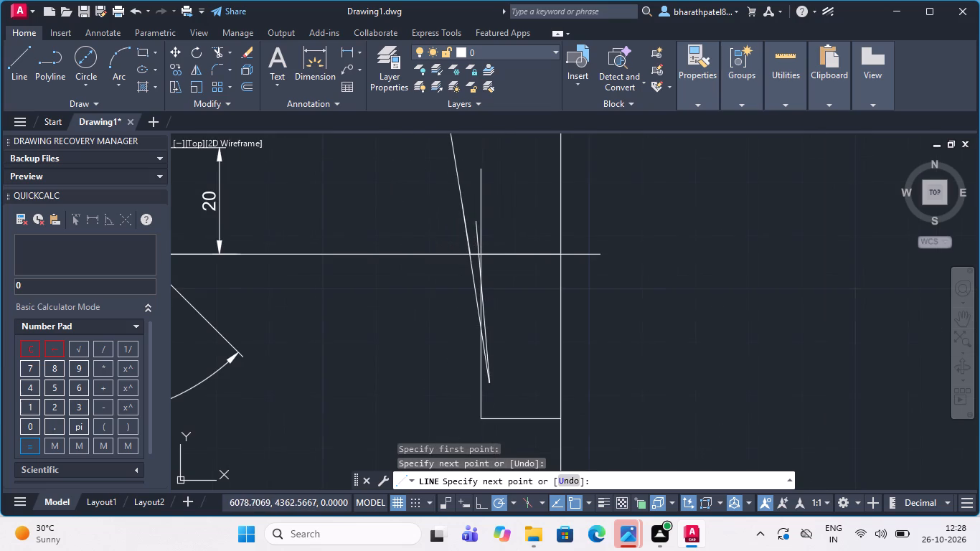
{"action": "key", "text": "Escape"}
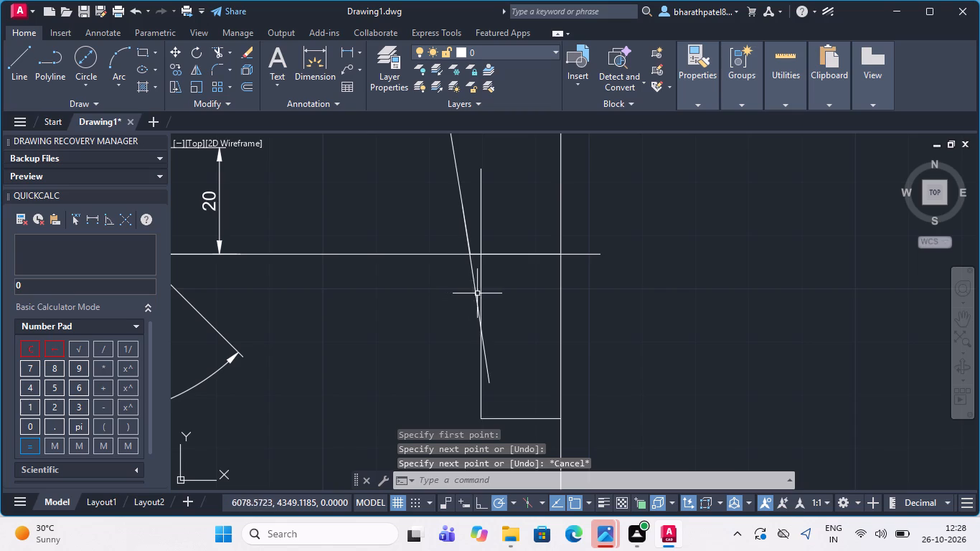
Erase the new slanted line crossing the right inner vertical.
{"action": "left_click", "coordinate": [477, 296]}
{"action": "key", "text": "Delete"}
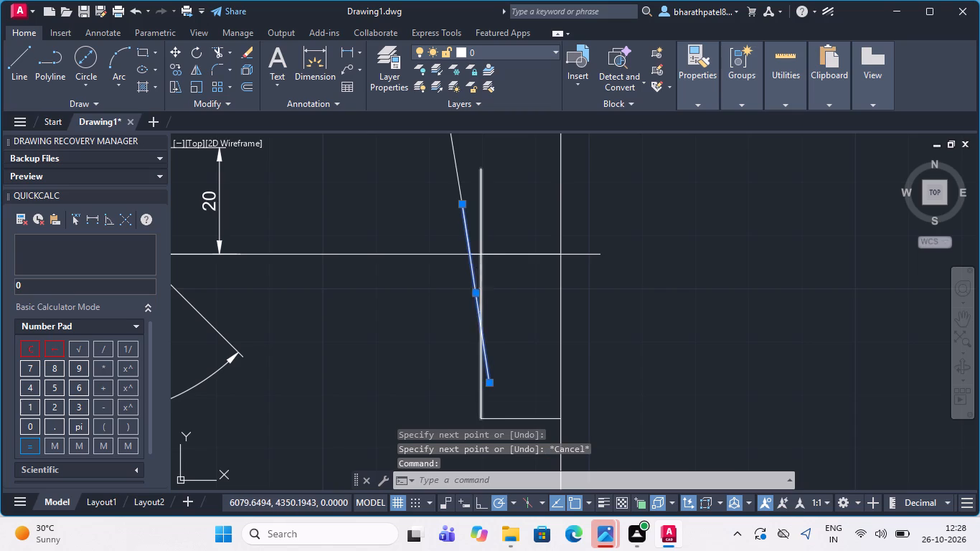
Draw a 50-unit line from the right slanted leg's foot on the long horizontal, continuing downward along the leg's own direction.
{"action": "scroll", "coordinate": [466, 269], "scroll_direction": "up", "scroll_amount": 4}
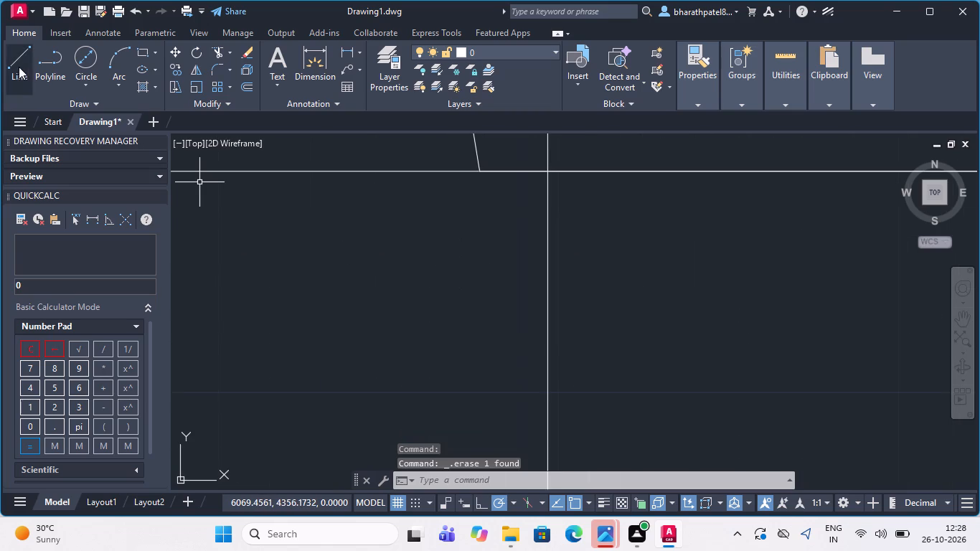
{"action": "left_click", "coordinate": [17, 67]}
{"action": "left_click", "coordinate": [477, 170]}
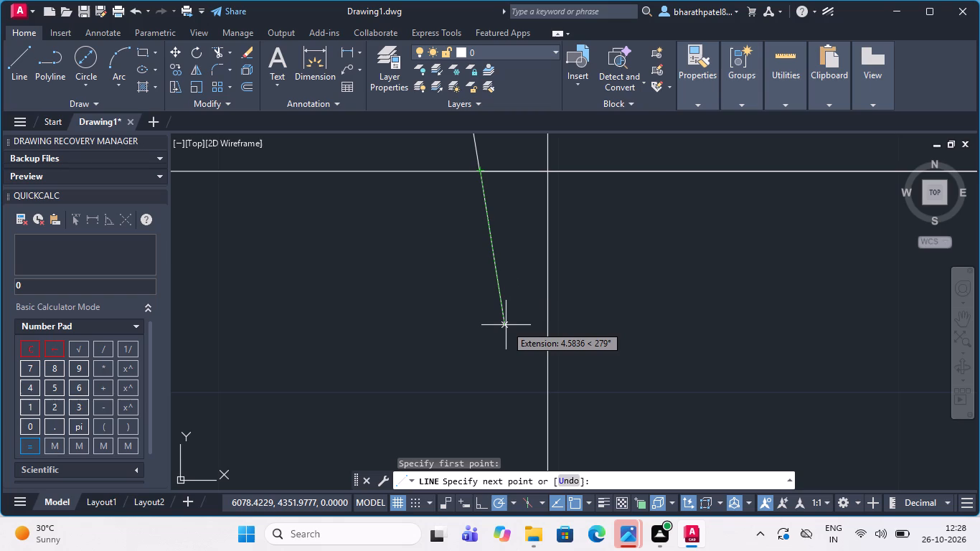
{"action": "key", "text": "5"}
{"action": "key", "text": "0"}
{"action": "key", "text": "Return"}
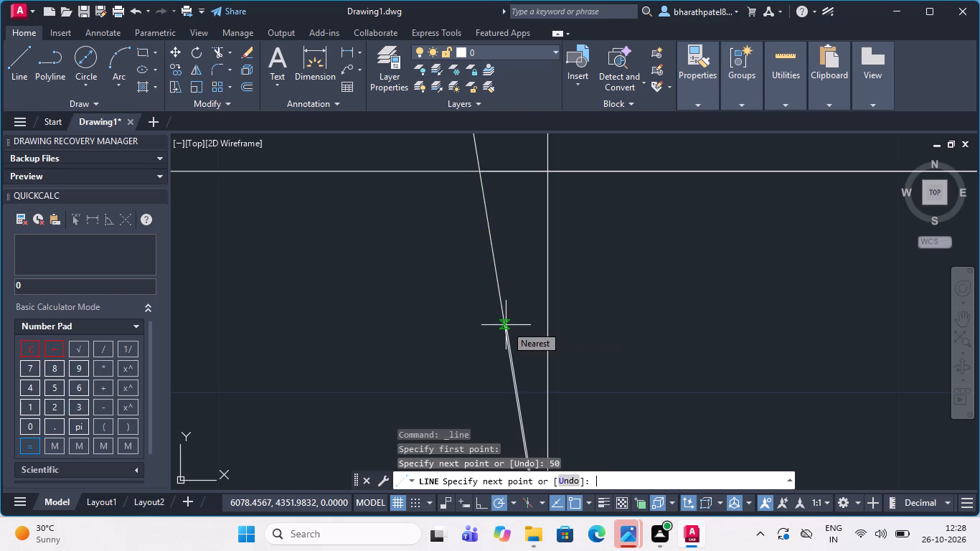
{"action": "scroll", "coordinate": [524, 293], "scroll_direction": "down", "scroll_amount": 6}
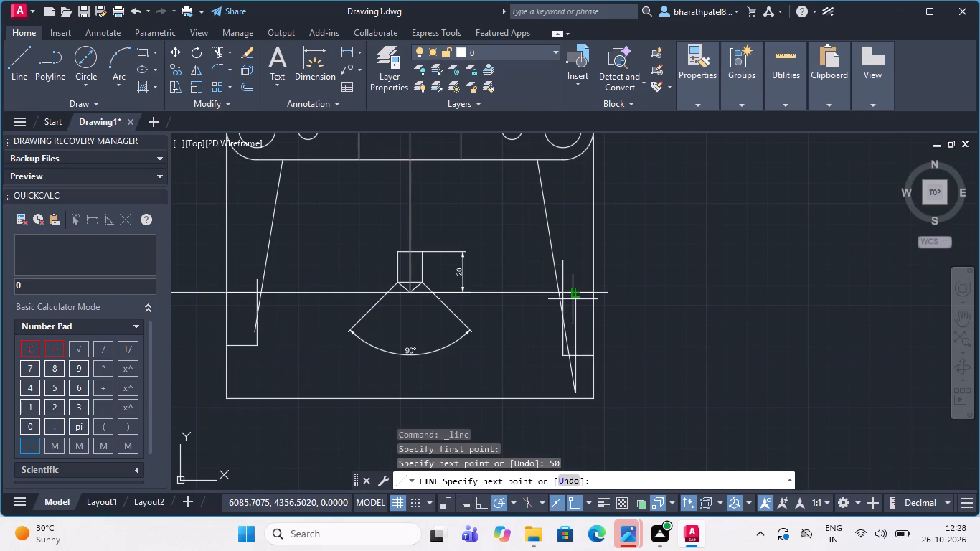
{"action": "key", "text": "Escape"}
{"action": "scroll", "coordinate": [565, 349], "scroll_direction": "up", "scroll_amount": 3}
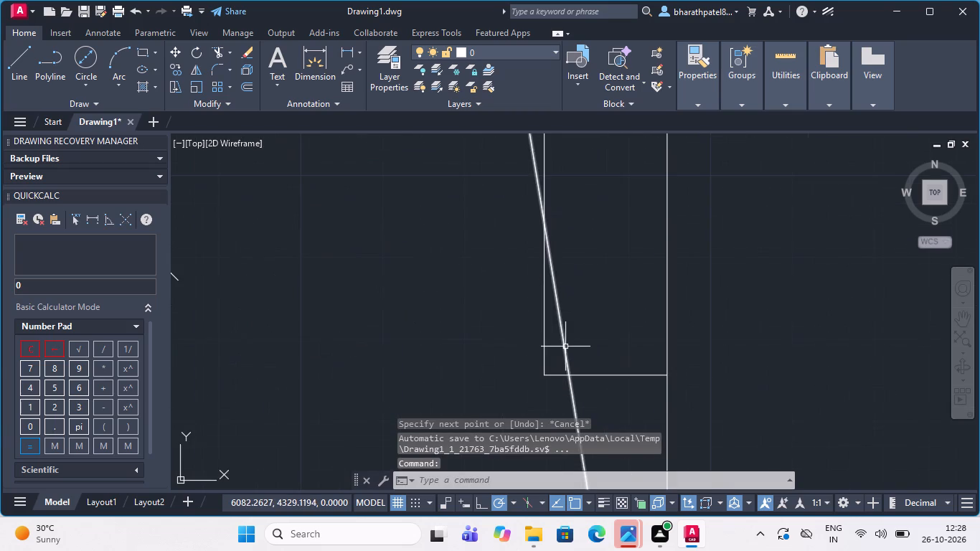
Trim the right slanted leg's extension where it runs past the right inner vertical, including the remnant below the short horizontal.
{"action": "left_click", "coordinate": [219, 49]}
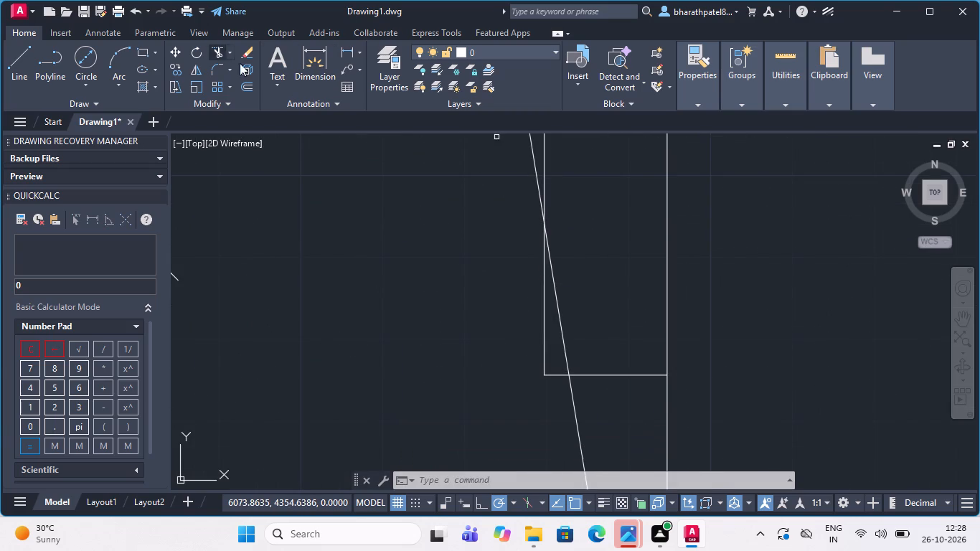
{"action": "left_click", "coordinate": [556, 305]}
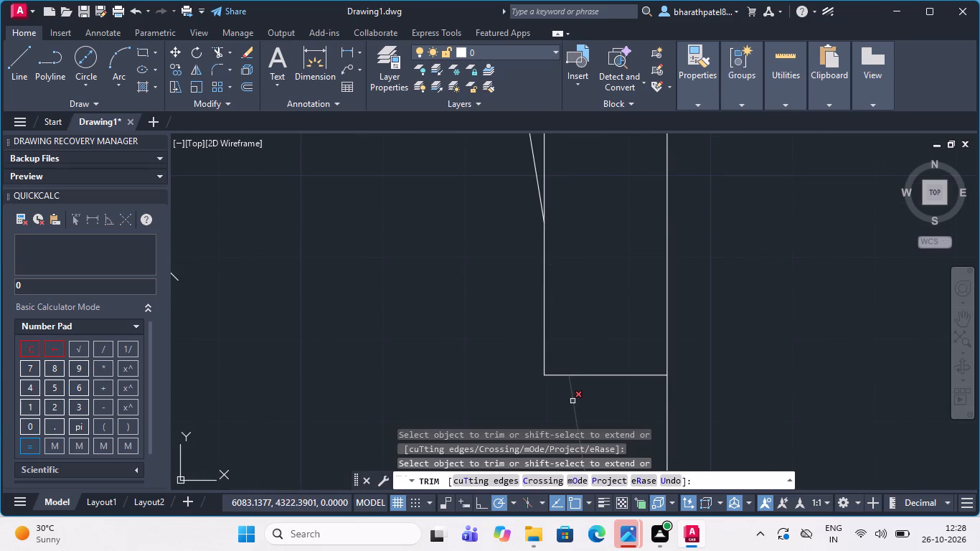
{"action": "left_click", "coordinate": [573, 400]}
{"action": "scroll", "coordinate": [624, 309], "scroll_direction": "down", "scroll_amount": 4}
{"action": "scroll", "coordinate": [632, 281], "scroll_direction": "up", "scroll_amount": 2}
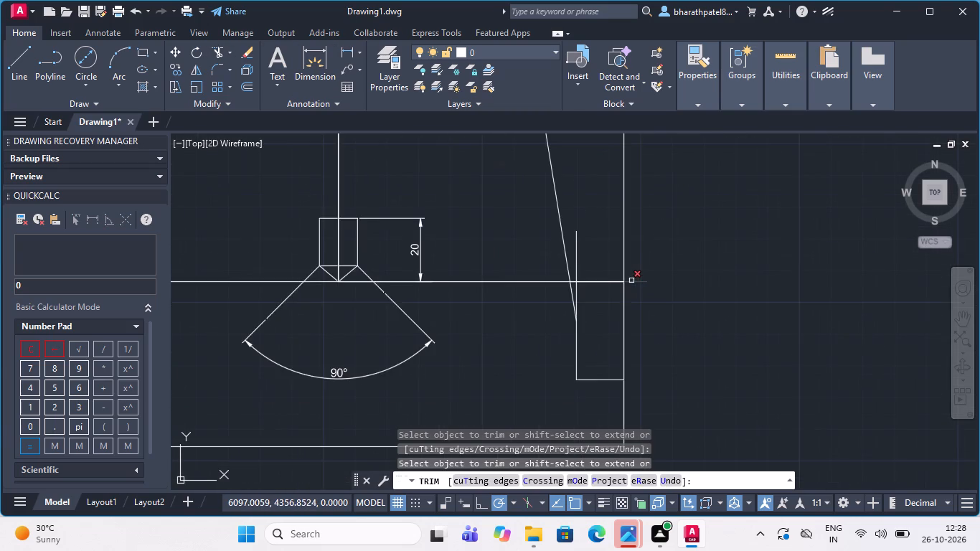
Trim the left slanted leg's overshoot beyond the left inner vertical.
{"action": "scroll", "coordinate": [631, 281], "scroll_direction": "down", "scroll_amount": 2}
{"action": "scroll", "coordinate": [645, 311], "scroll_direction": "up", "scroll_amount": 1}
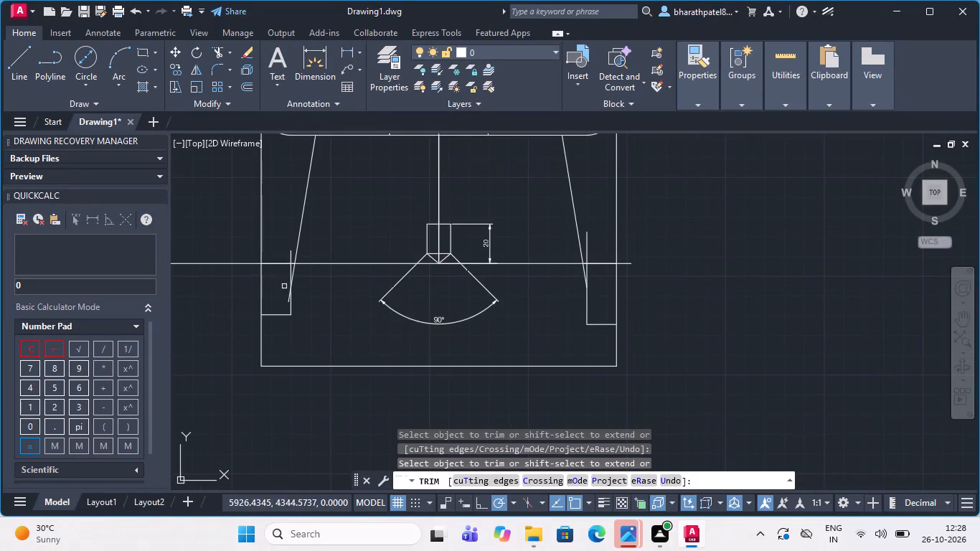
{"action": "scroll", "coordinate": [286, 295], "scroll_direction": "up", "scroll_amount": 3}
{"action": "left_click", "coordinate": [291, 302]}
{"action": "scroll", "coordinate": [291, 302], "scroll_direction": "down", "scroll_amount": 4}
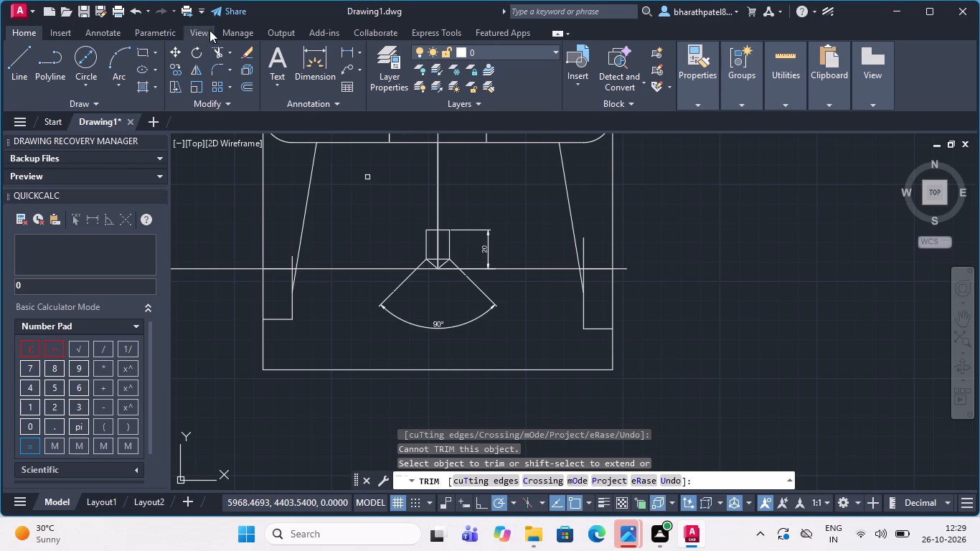
Draw a line from the outer frame's lower-left corner 30 units along the bottom edge and about 10 units straight up.
{"action": "left_click", "coordinate": [22, 52]}
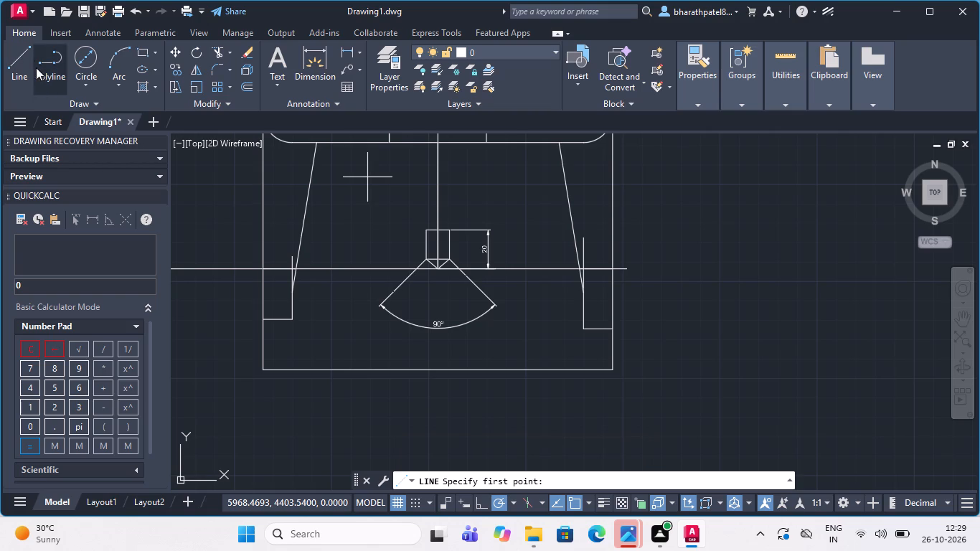
{"action": "scroll", "coordinate": [206, 307], "scroll_direction": "down", "scroll_amount": 2}
{"action": "scroll", "coordinate": [303, 306], "scroll_direction": "down", "scroll_amount": 1}
{"action": "scroll", "coordinate": [227, 327], "scroll_direction": "up", "scroll_amount": 2}
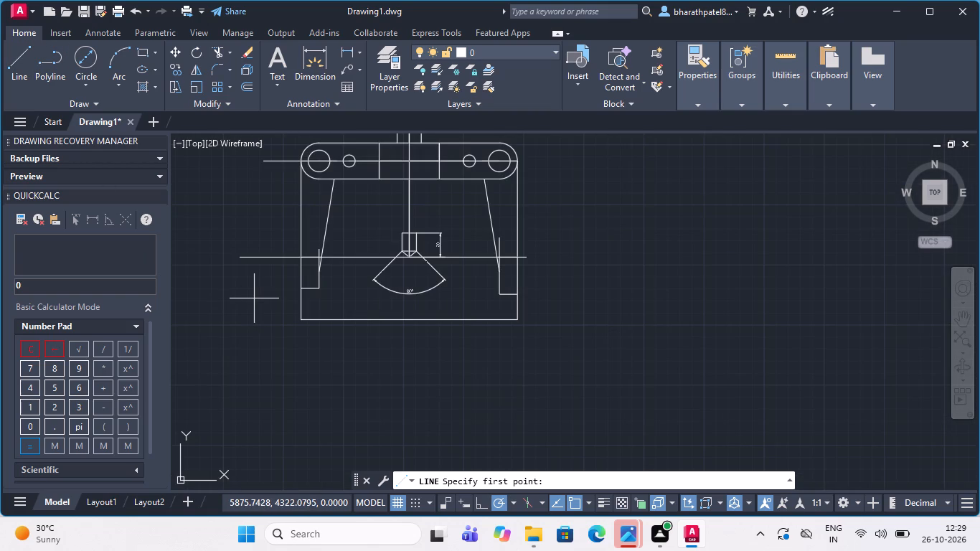
{"action": "scroll", "coordinate": [265, 301], "scroll_direction": "down", "scroll_amount": 1}
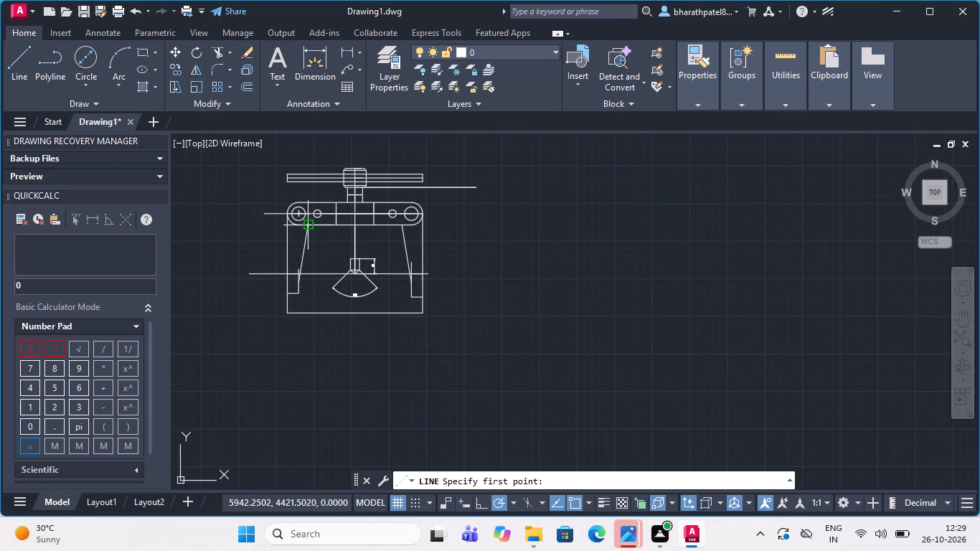
{"action": "scroll", "coordinate": [308, 225], "scroll_direction": "up", "scroll_amount": 4}
{"action": "scroll", "coordinate": [296, 222], "scroll_direction": "down", "scroll_amount": 2}
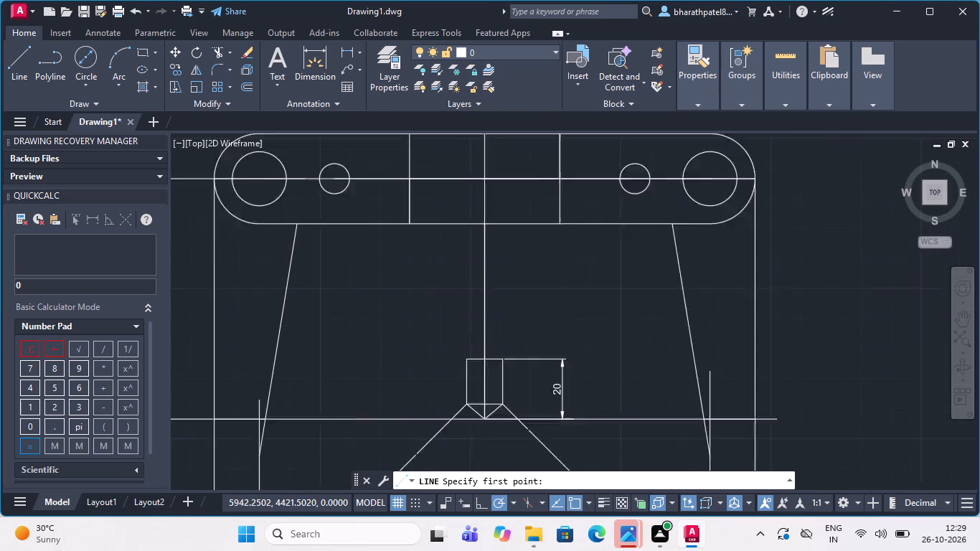
{"action": "scroll", "coordinate": [224, 198], "scroll_direction": "down", "scroll_amount": 1}
{"action": "scroll", "coordinate": [240, 347], "scroll_direction": "up", "scroll_amount": 4}
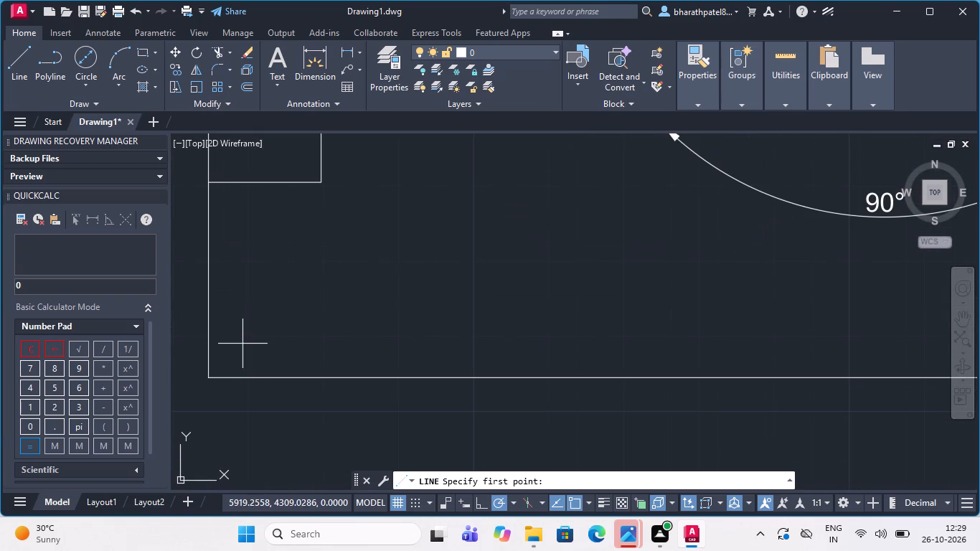
{"action": "left_click", "coordinate": [209, 381]}
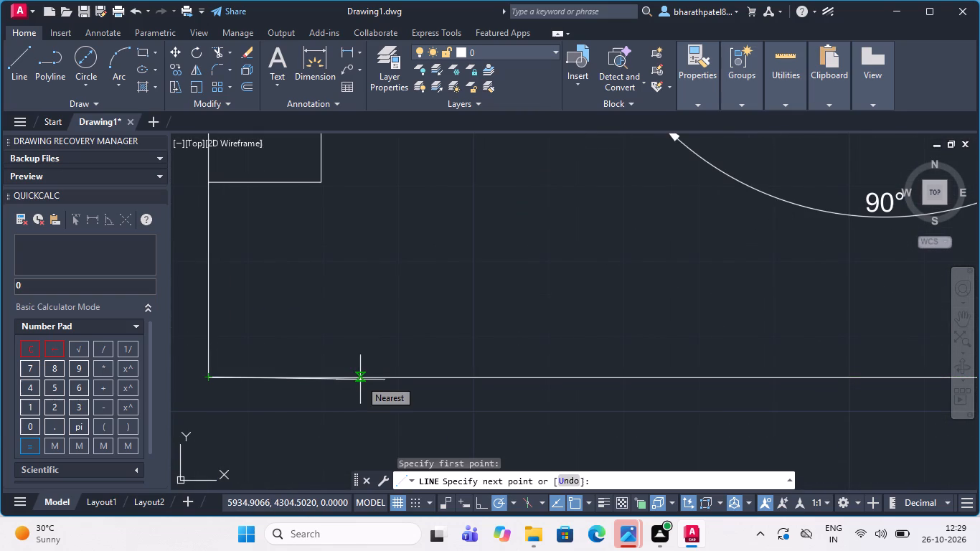
{"action": "type", "text": "30"}
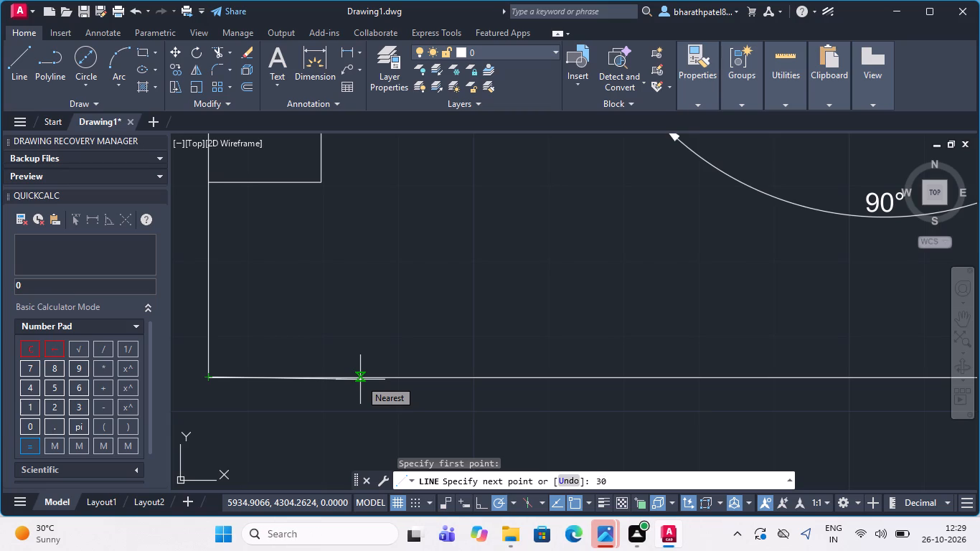
{"action": "scroll", "coordinate": [360, 380], "scroll_direction": "up", "scroll_amount": 3}
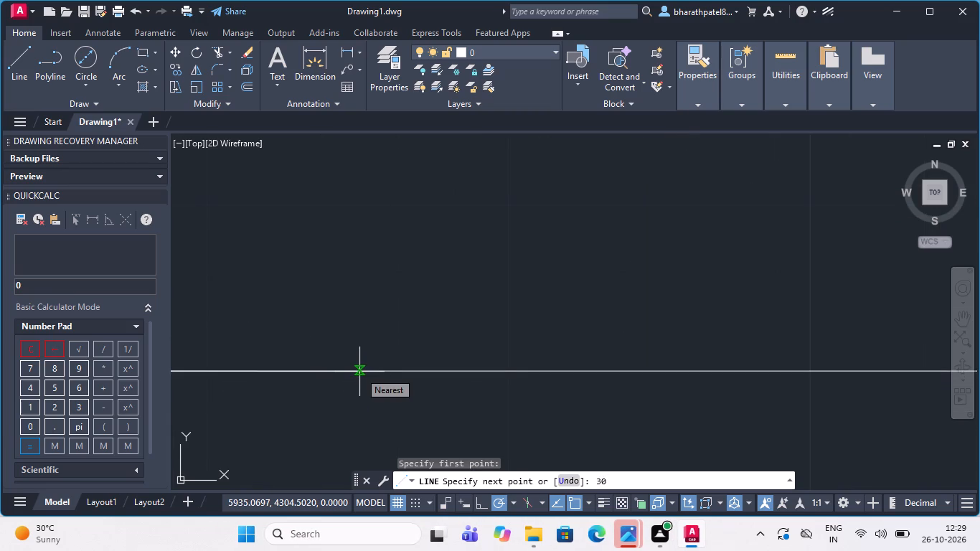
{"action": "key", "text": "Return"}
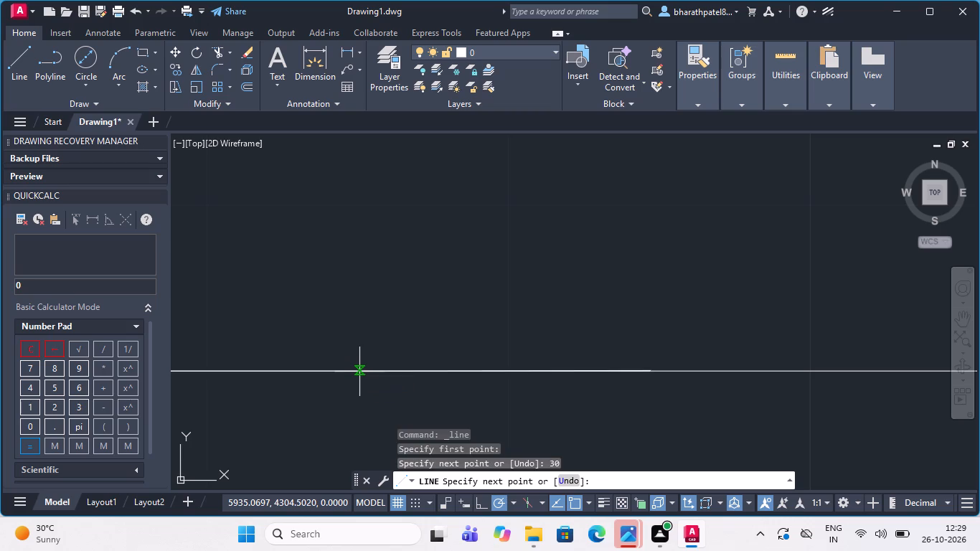
{"action": "scroll", "coordinate": [395, 262], "scroll_direction": "down", "scroll_amount": 4}
{"action": "scroll", "coordinate": [439, 231], "scroll_direction": "up", "scroll_amount": 2}
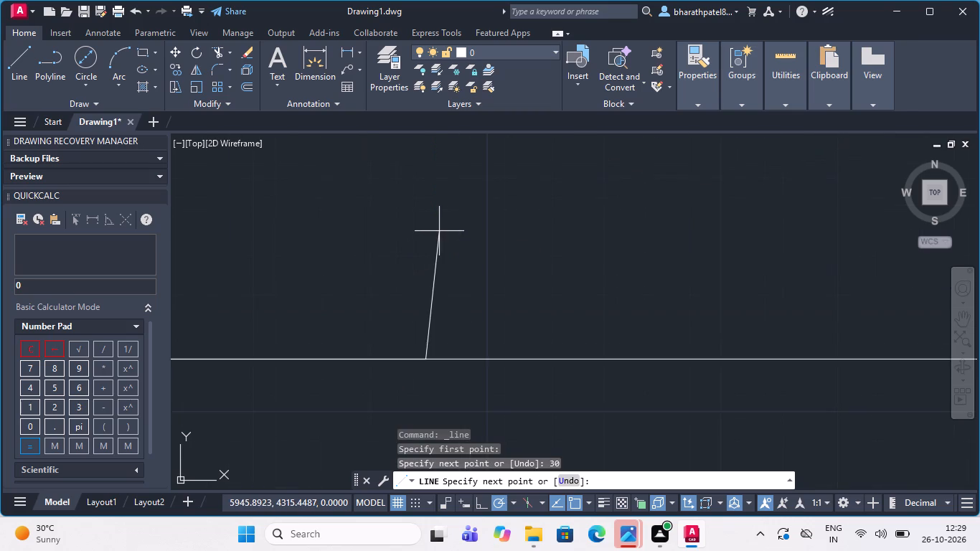
{"action": "scroll", "coordinate": [439, 231], "scroll_direction": "down", "scroll_amount": 1}
{"action": "left_click", "coordinate": [425, 239]}
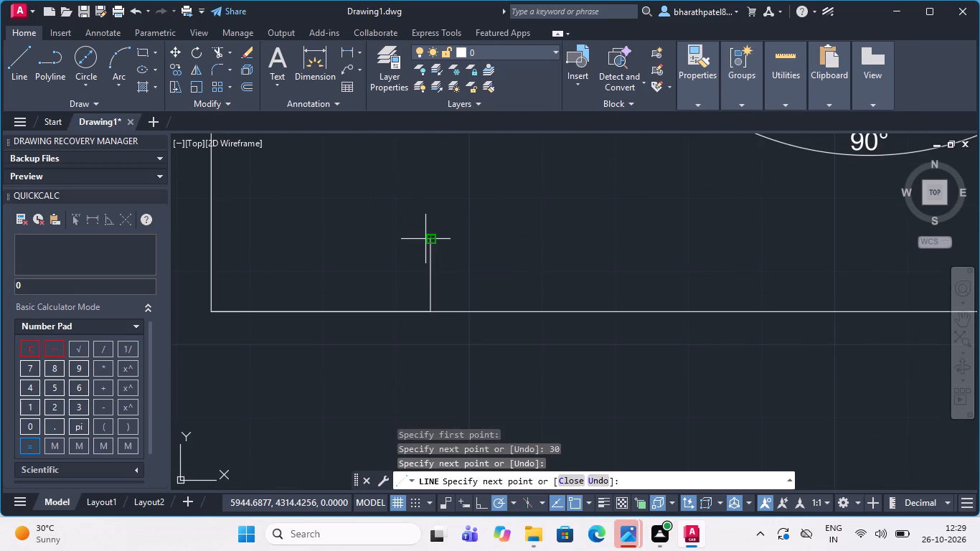
{"action": "key", "text": "Escape"}
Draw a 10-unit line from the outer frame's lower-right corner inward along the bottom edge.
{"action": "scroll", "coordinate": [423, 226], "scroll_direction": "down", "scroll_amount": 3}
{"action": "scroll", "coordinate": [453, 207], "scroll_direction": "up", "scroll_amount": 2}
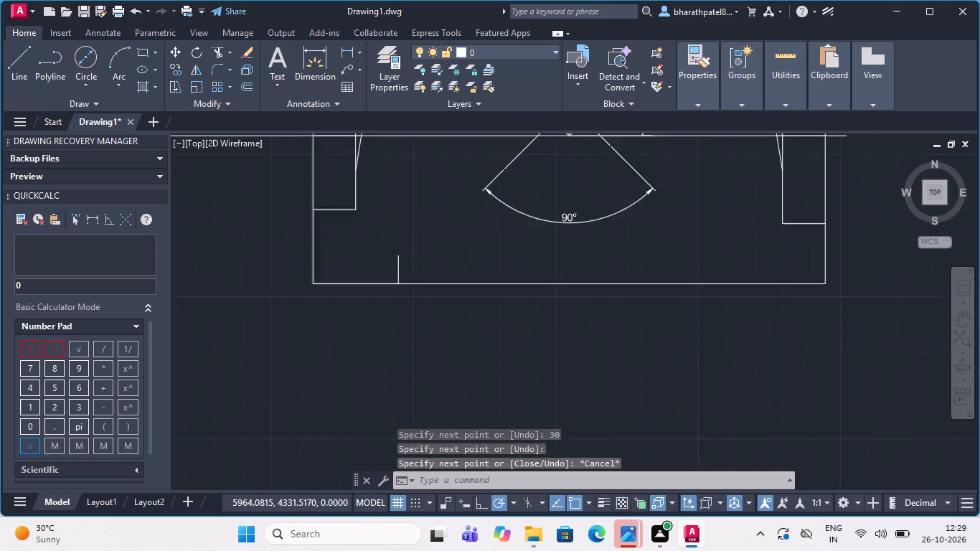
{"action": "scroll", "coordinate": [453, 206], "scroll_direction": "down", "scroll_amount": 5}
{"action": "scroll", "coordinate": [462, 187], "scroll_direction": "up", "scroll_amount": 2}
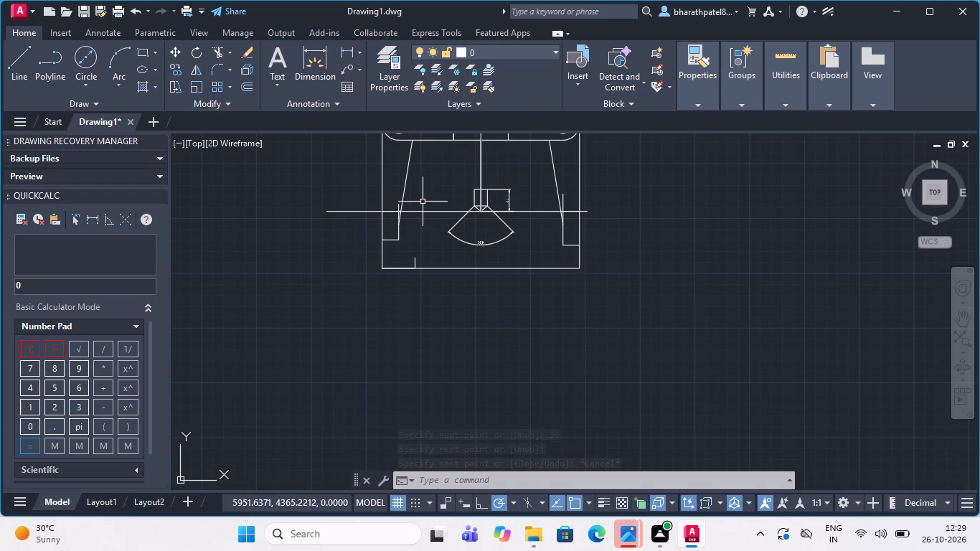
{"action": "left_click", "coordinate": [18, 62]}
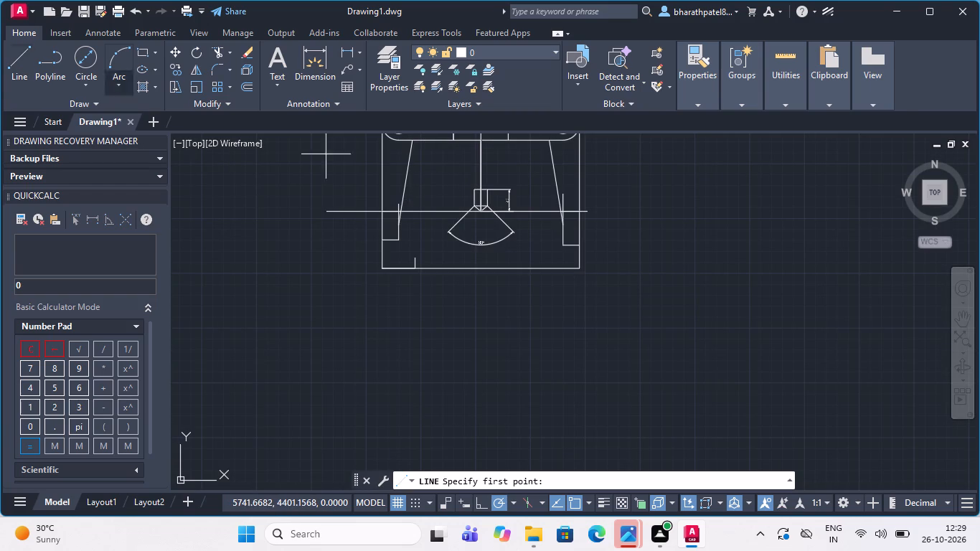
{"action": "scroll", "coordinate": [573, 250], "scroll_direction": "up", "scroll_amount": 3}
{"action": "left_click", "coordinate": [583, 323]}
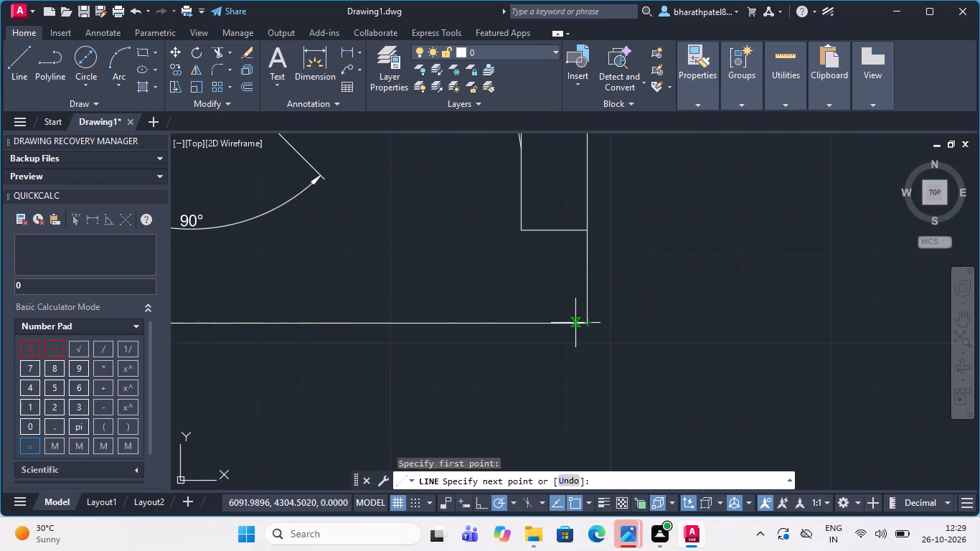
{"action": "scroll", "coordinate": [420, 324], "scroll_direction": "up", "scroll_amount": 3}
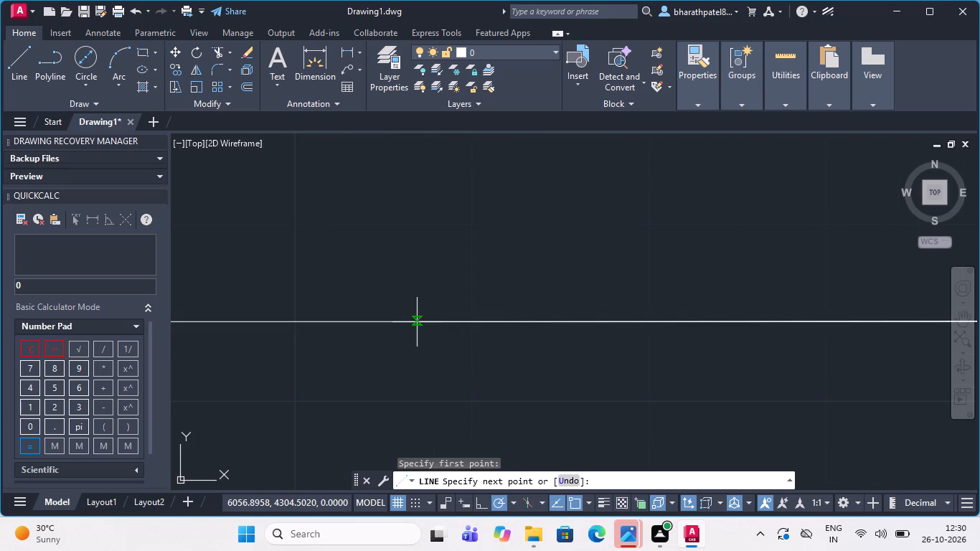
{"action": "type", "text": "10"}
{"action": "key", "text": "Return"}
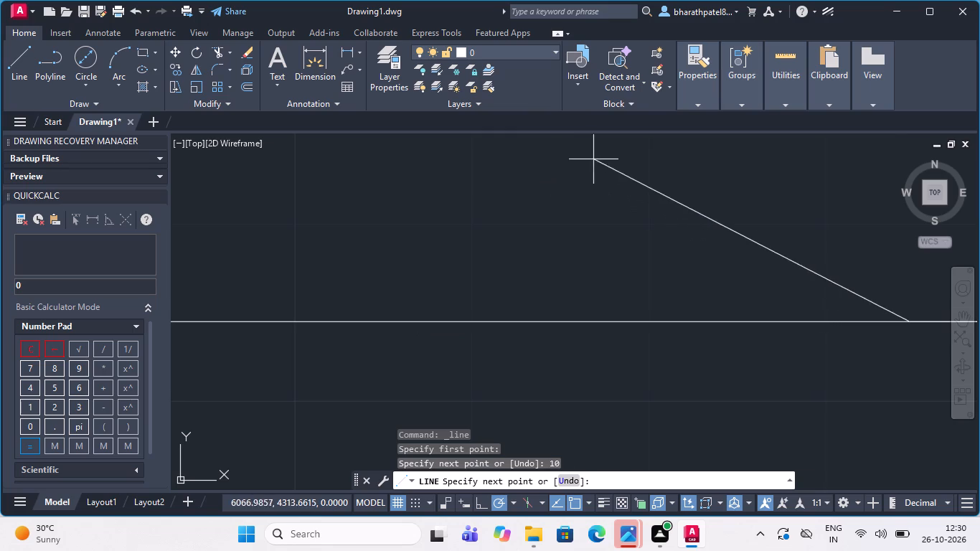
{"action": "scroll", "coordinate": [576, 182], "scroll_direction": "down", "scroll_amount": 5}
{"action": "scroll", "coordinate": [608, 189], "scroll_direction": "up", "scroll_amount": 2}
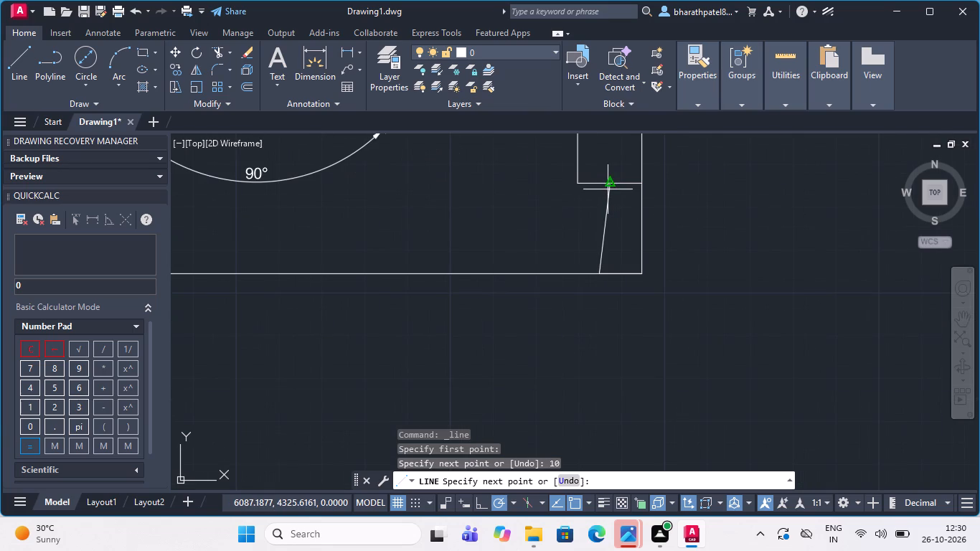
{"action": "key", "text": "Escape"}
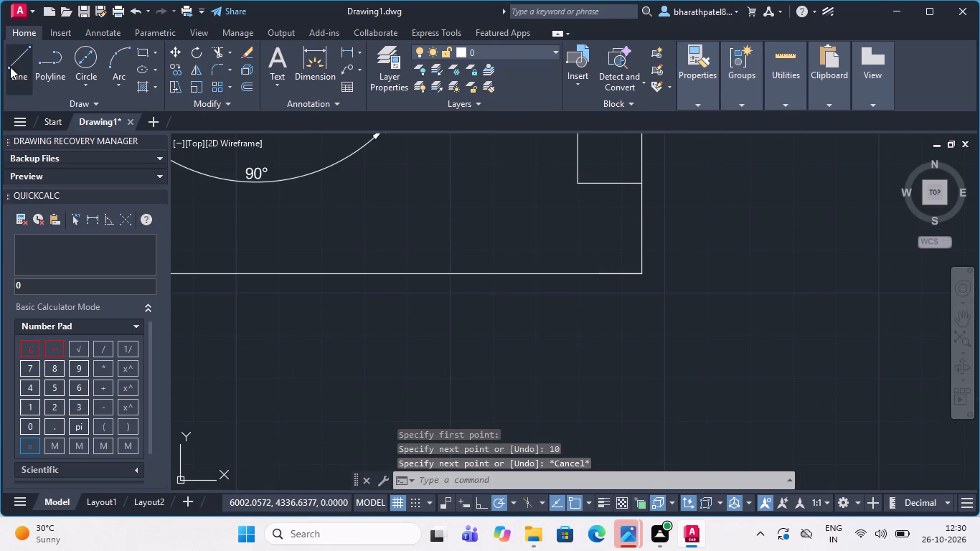
Draw lines from the frame's lower-right corner: 30 units inward along the bottom, 10 up, and about 25 back toward the right outer vertical.
{"action": "left_click", "coordinate": [10, 67]}
{"action": "left_click_drag", "start_coordinate": [640, 271], "coordinate": [626, 271]}
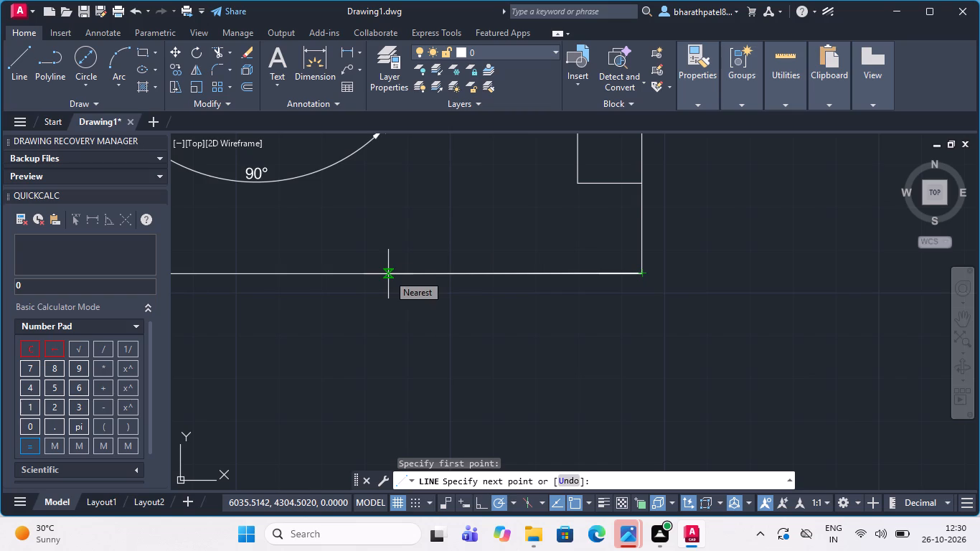
{"action": "type", "text": "30"}
{"action": "key", "text": "Return"}
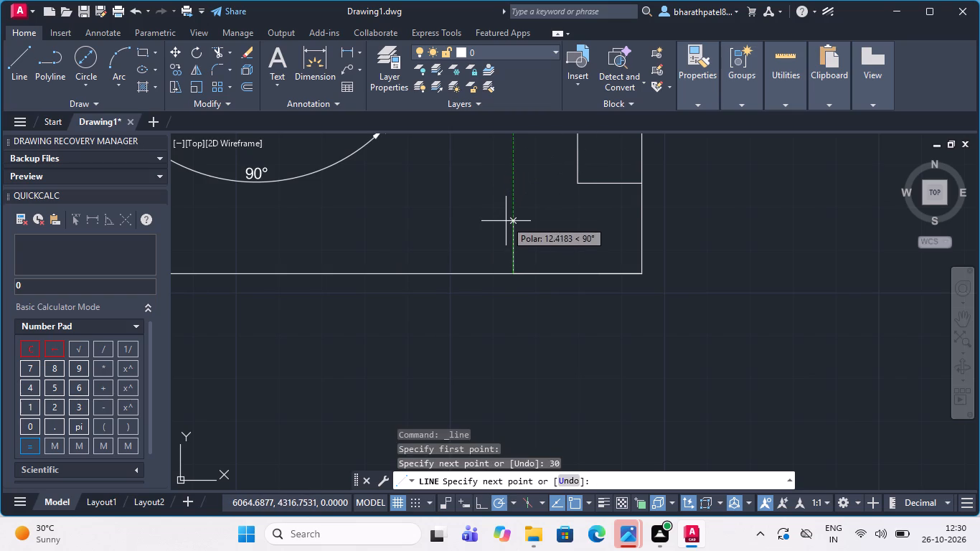
{"action": "type", "text": "10"}
{"action": "key", "text": "Return"}
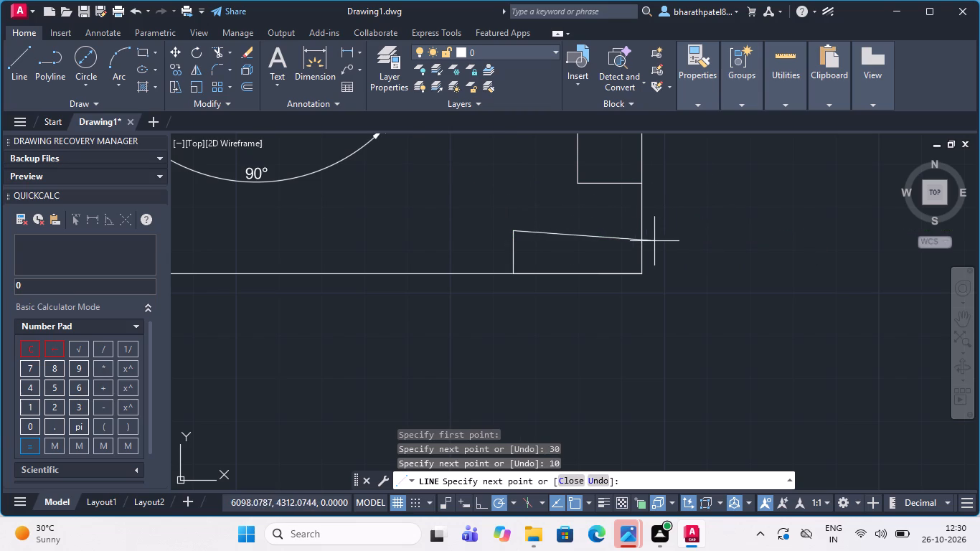
{"action": "left_click", "coordinate": [623, 234]}
{"action": "key", "text": "Escape"}
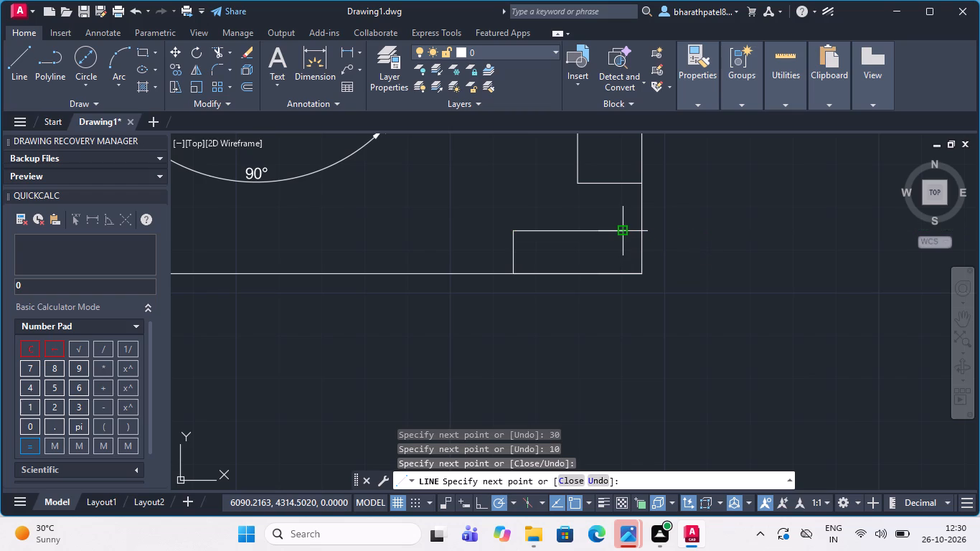
Draw a line 10 units up from the left short vertical's foot, continuing about 26 units horizontally toward the left outer vertical.
{"action": "scroll", "coordinate": [621, 231], "scroll_direction": "down", "scroll_amount": 3}
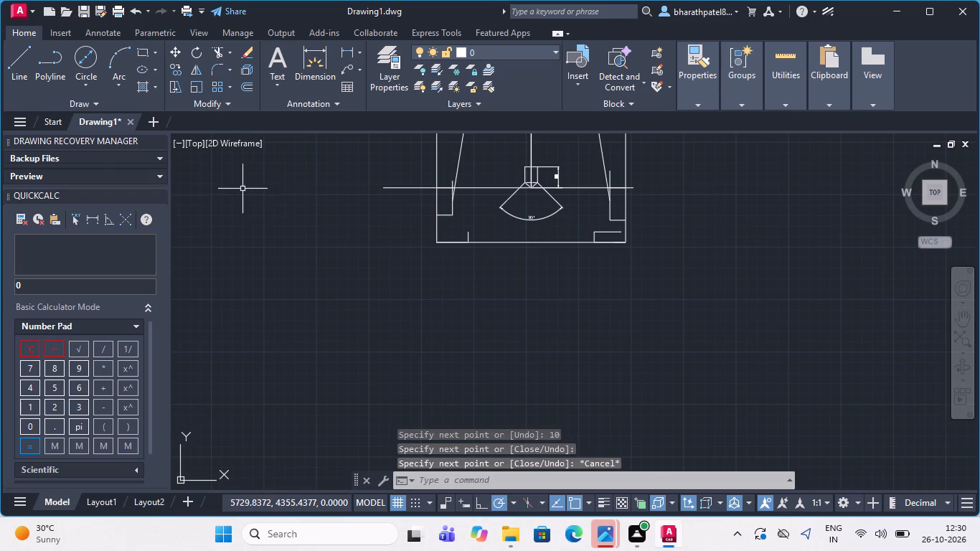
{"action": "left_click", "coordinate": [14, 62]}
{"action": "scroll", "coordinate": [453, 215], "scroll_direction": "up", "scroll_amount": 4}
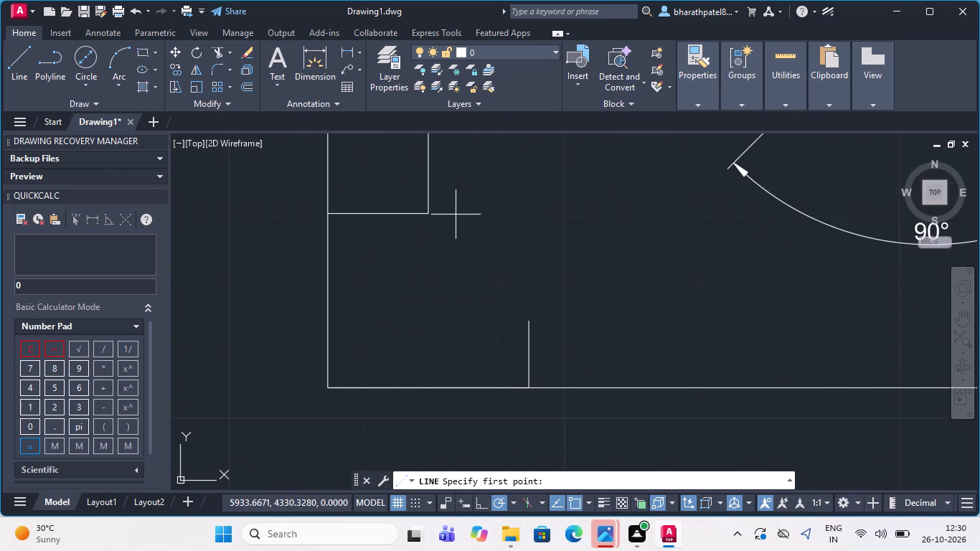
{"action": "left_click", "coordinate": [533, 384]}
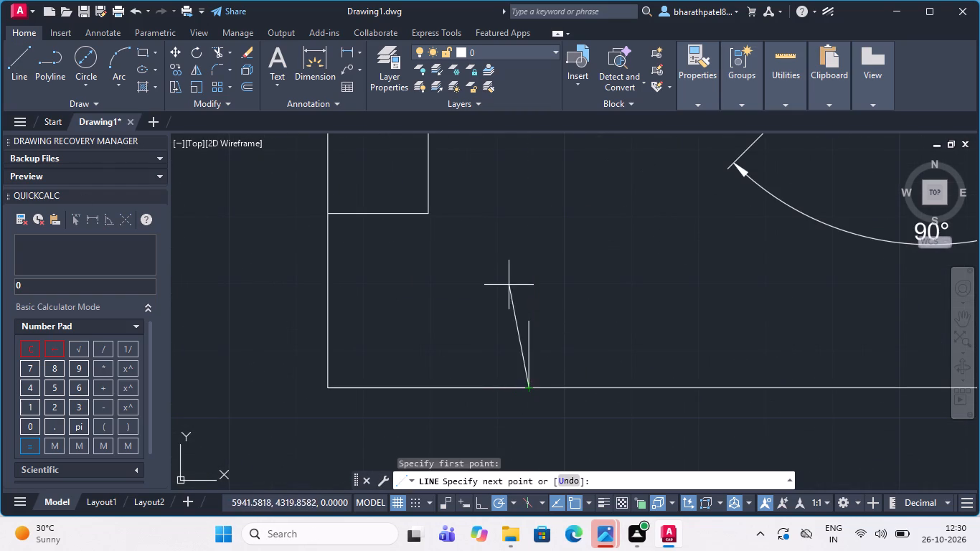
{"action": "type", "text": "10"}
{"action": "key", "text": "Return"}
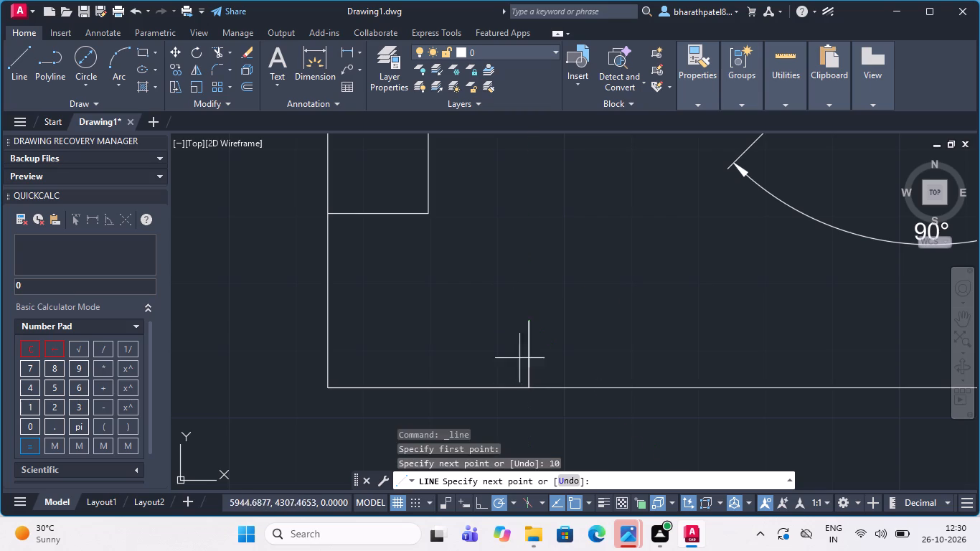
{"action": "left_click", "coordinate": [353, 319]}
{"action": "key", "text": "Escape"}
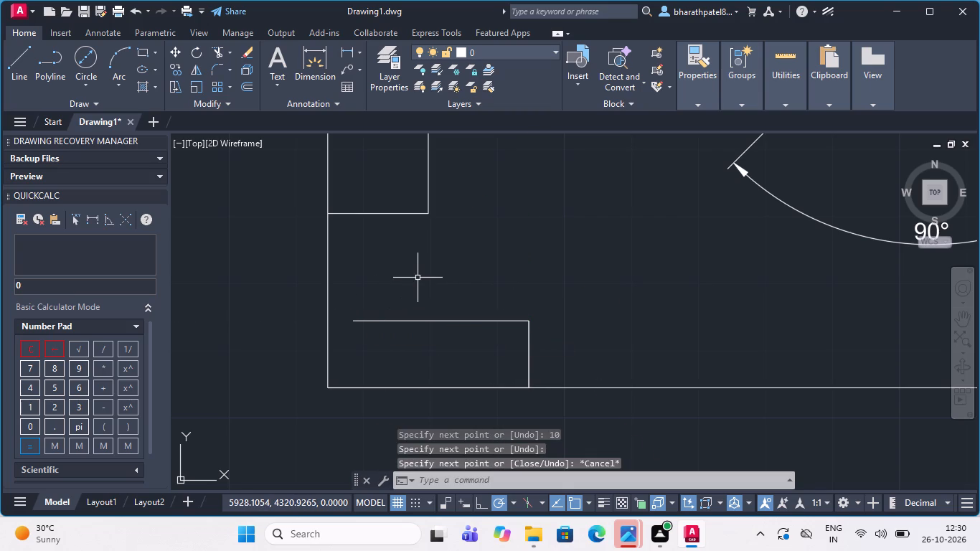
Draw a vertical line about 18.5 units down from the left step's inner corner, crossing the left foot's top edge.
{"action": "left_click", "coordinate": [18, 65]}
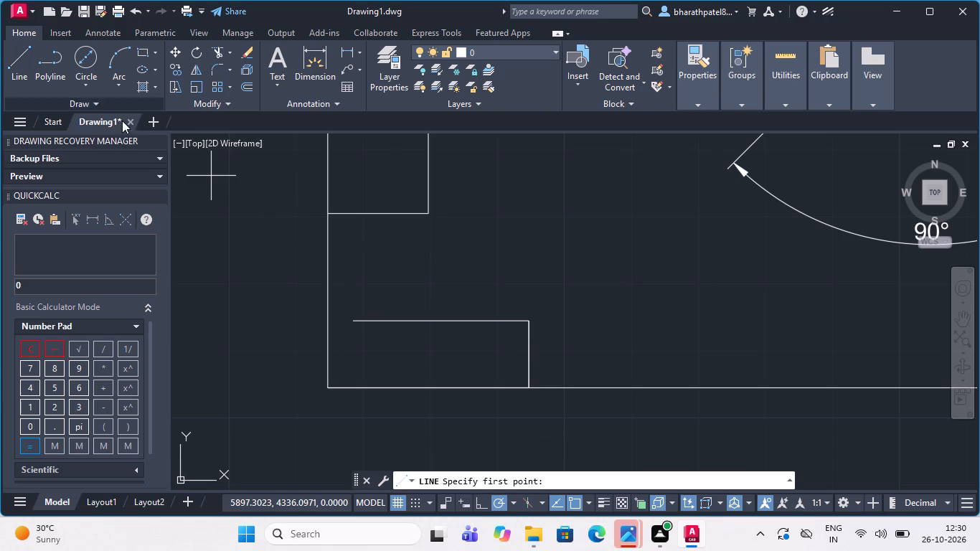
{"action": "left_click", "coordinate": [432, 210]}
{"action": "left_click", "coordinate": [426, 338]}
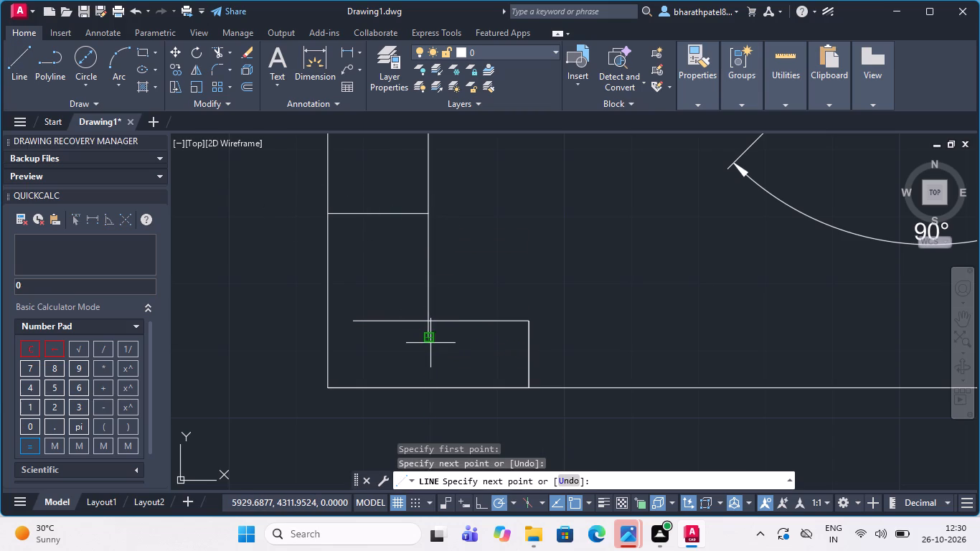
{"action": "key", "text": "Escape"}
Draw a vertical line about 15.5 units down from the right step's inner corner, crossing the right foot's top edge.
{"action": "left_click", "coordinate": [0, 57]}
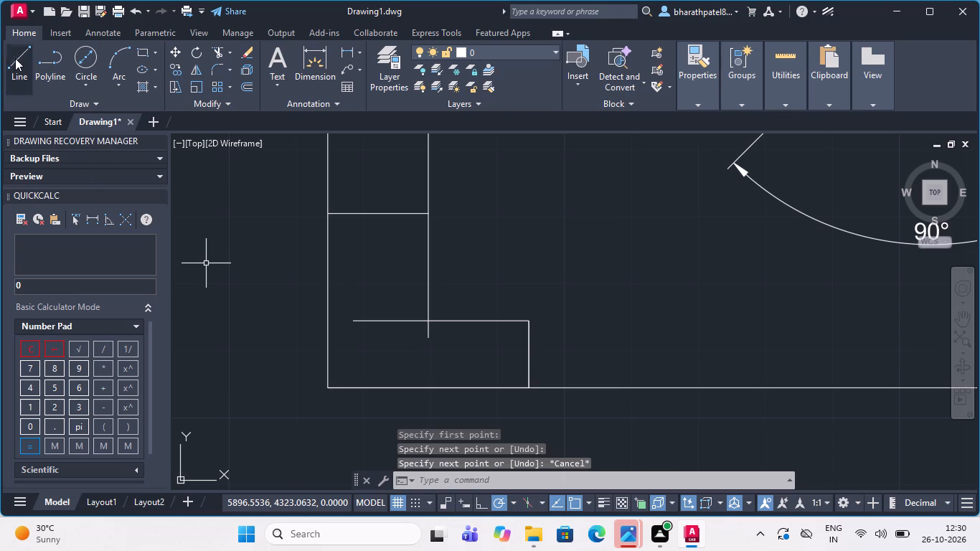
{"action": "left_click", "coordinate": [17, 58]}
{"action": "scroll", "coordinate": [161, 130], "scroll_direction": "down", "scroll_amount": 5}
{"action": "scroll", "coordinate": [240, 190], "scroll_direction": "down", "scroll_amount": 2}
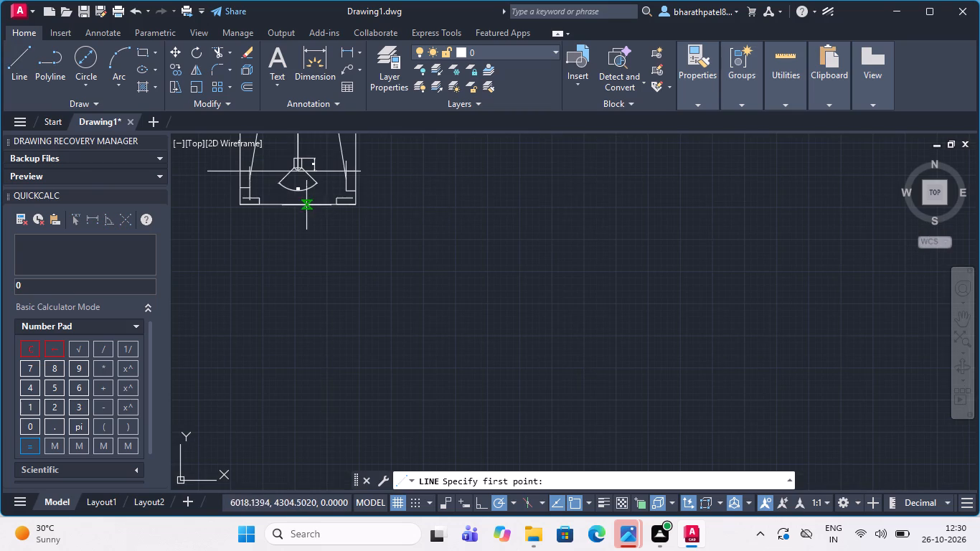
{"action": "scroll", "coordinate": [359, 184], "scroll_direction": "up", "scroll_amount": 4}
{"action": "scroll", "coordinate": [245, 248], "scroll_direction": "up", "scroll_amount": 2}
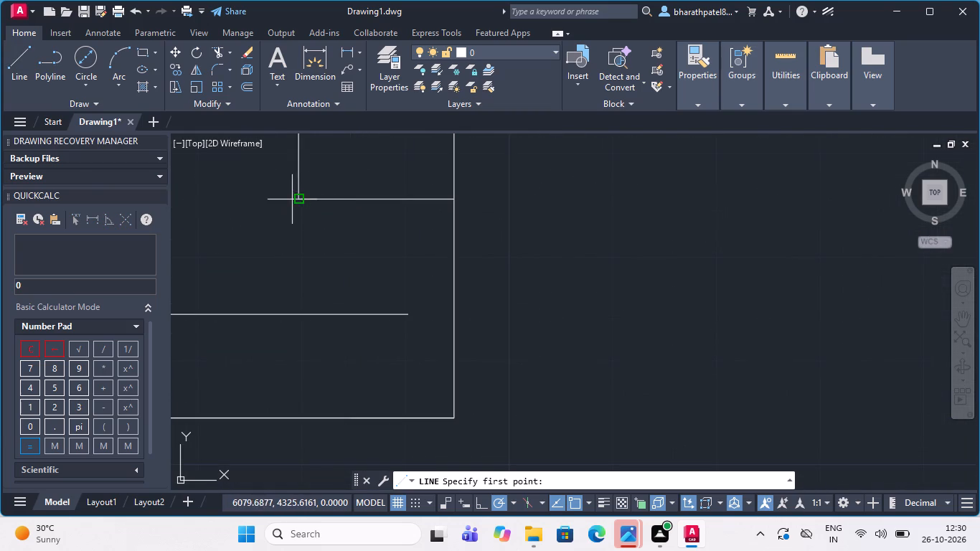
{"action": "left_click", "coordinate": [300, 199]}
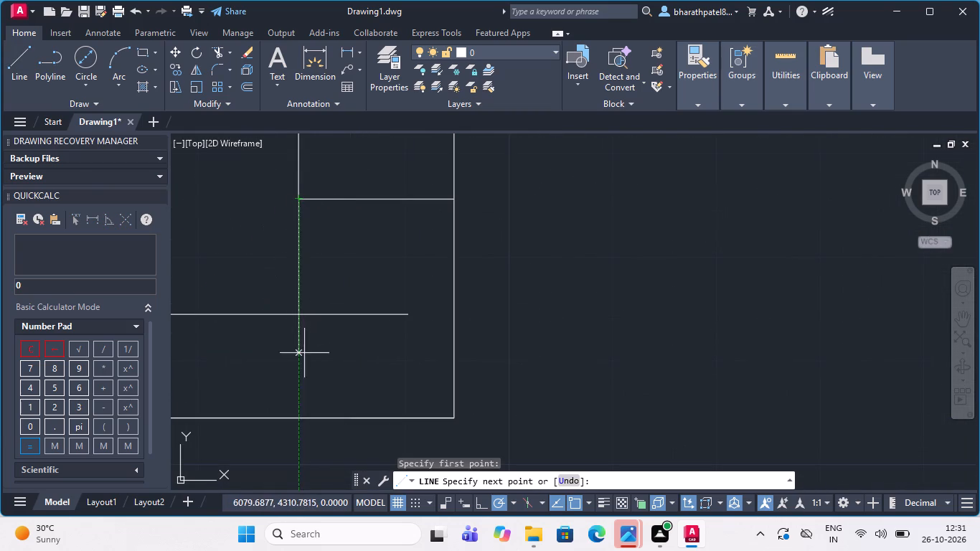
{"action": "left_click", "coordinate": [294, 359]}
{"action": "key", "text": "Escape"}
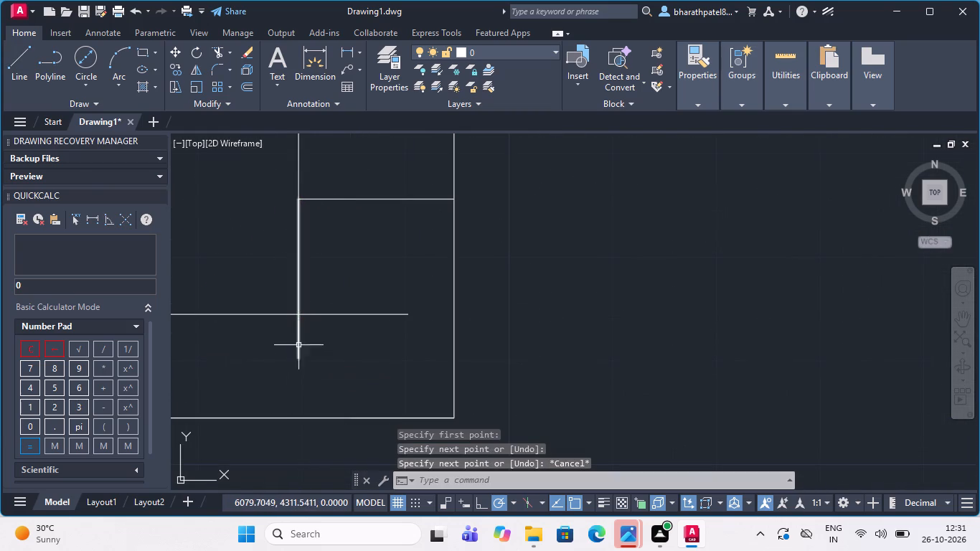
Trim the overhanging ends of the vertical line and foot top edge where they cross at both feet.
{"action": "left_click", "coordinate": [215, 51]}
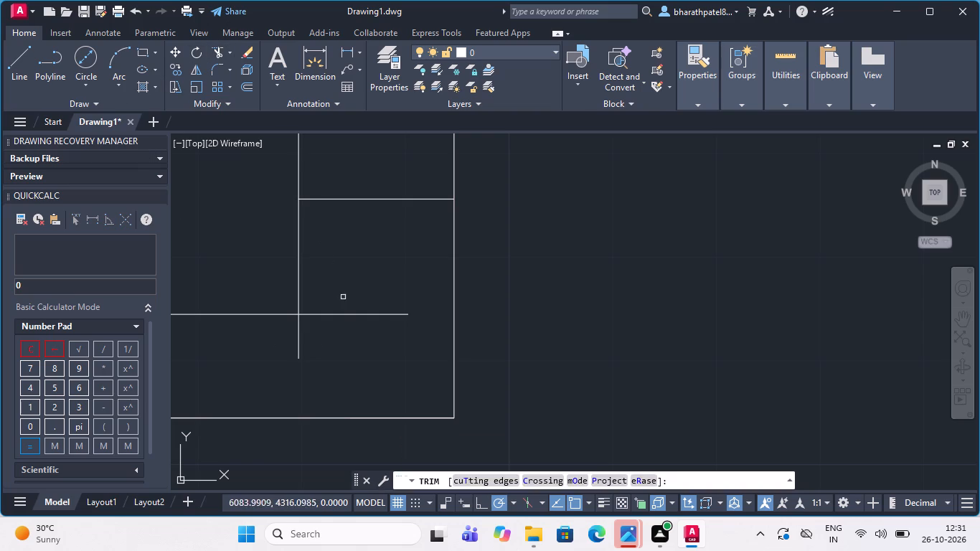
{"action": "left_click_drag", "start_coordinate": [344, 296], "coordinate": [271, 336]}
{"action": "scroll", "coordinate": [446, 346], "scroll_direction": "down", "scroll_amount": 4}
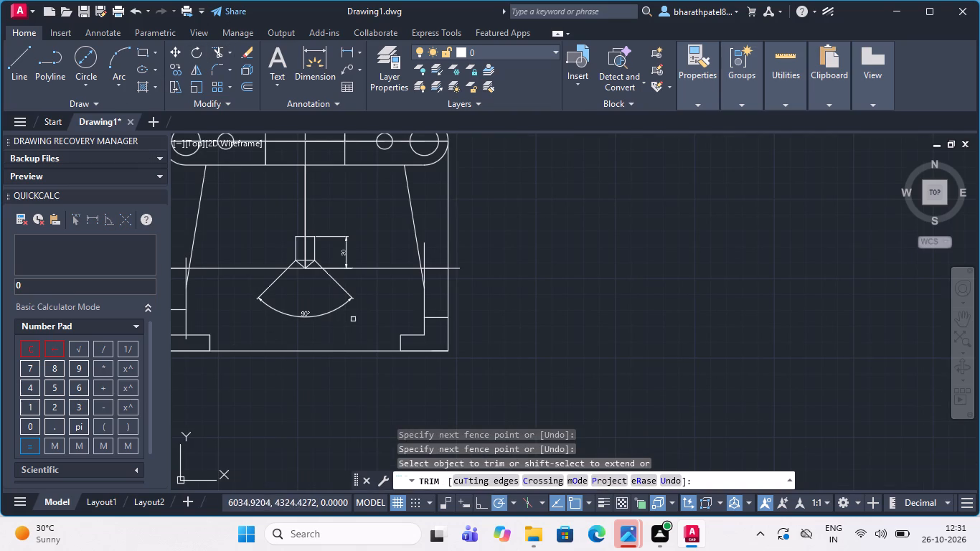
{"action": "scroll", "coordinate": [372, 319], "scroll_direction": "down", "scroll_amount": 3}
{"action": "scroll", "coordinate": [333, 325], "scroll_direction": "up", "scroll_amount": 5}
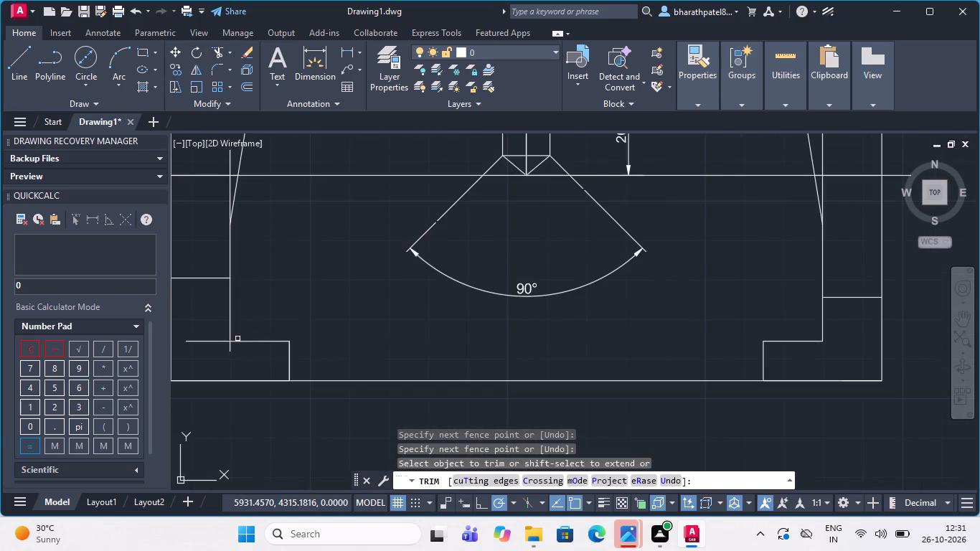
{"action": "scroll", "coordinate": [215, 349], "scroll_direction": "up", "scroll_amount": 3}
{"action": "left_click_drag", "start_coordinate": [216, 289], "coordinate": [291, 358]}
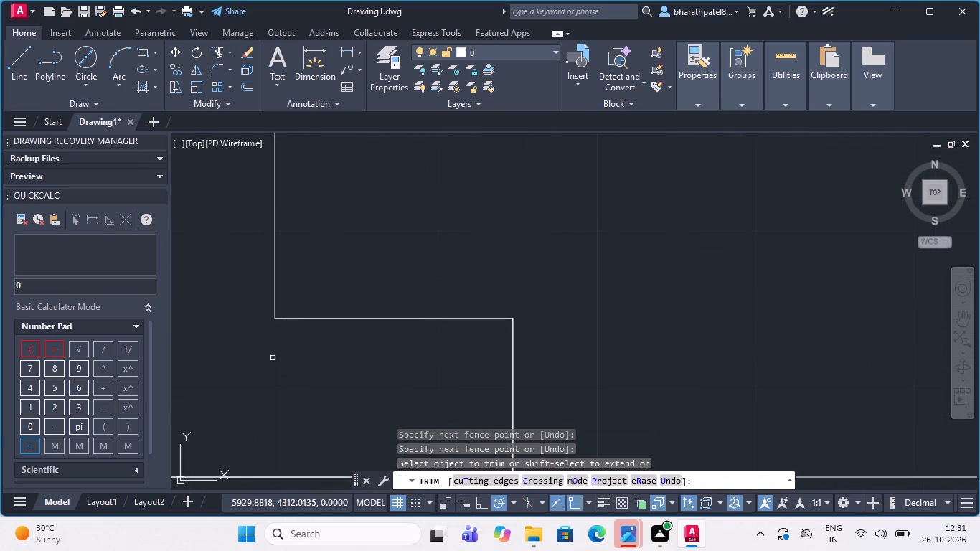
Trim away the frame's bottom edge between the left and right feet.
{"action": "scroll", "coordinate": [273, 359], "scroll_direction": "down", "scroll_amount": 3}
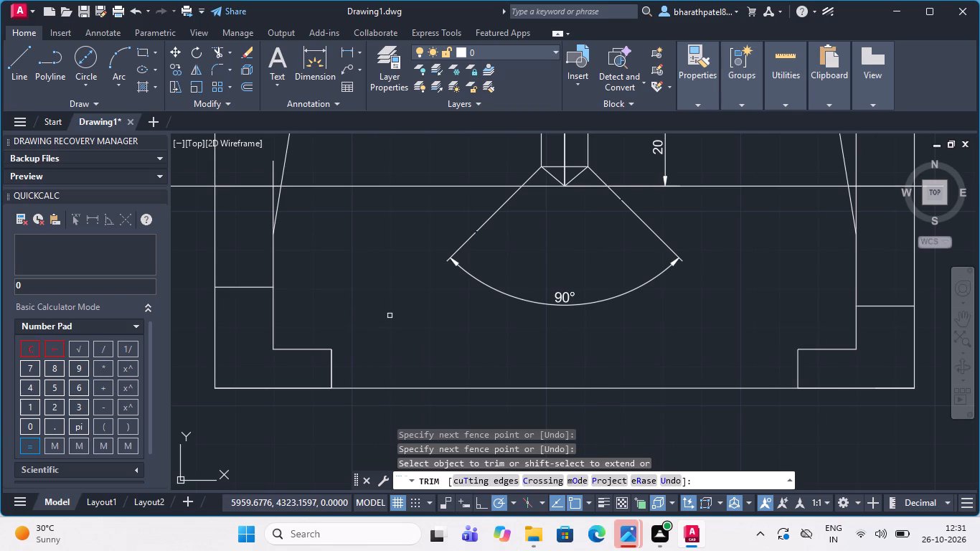
{"action": "scroll", "coordinate": [390, 316], "scroll_direction": "down", "scroll_amount": 2}
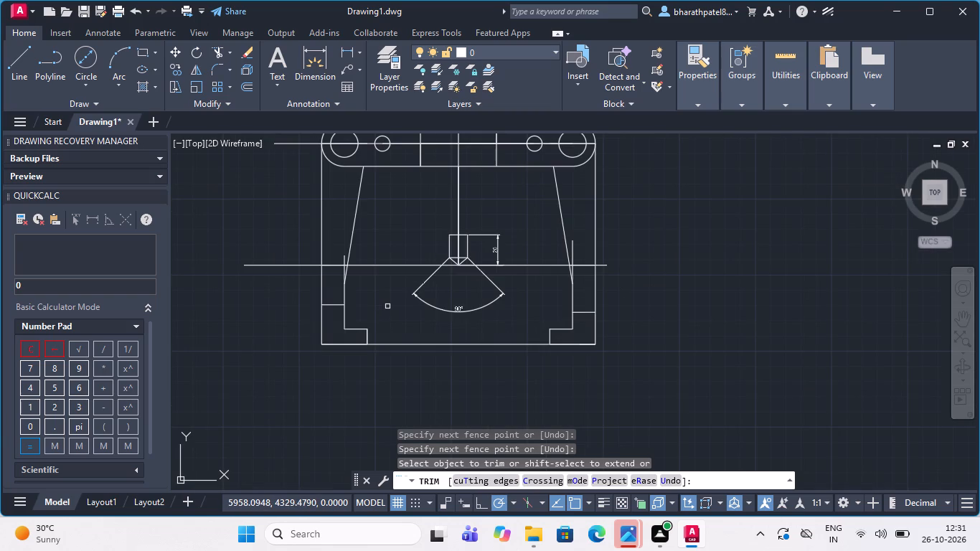
{"action": "scroll", "coordinate": [404, 298], "scroll_direction": "down", "scroll_amount": 2}
{"action": "scroll", "coordinate": [401, 316], "scroll_direction": "up", "scroll_amount": 2}
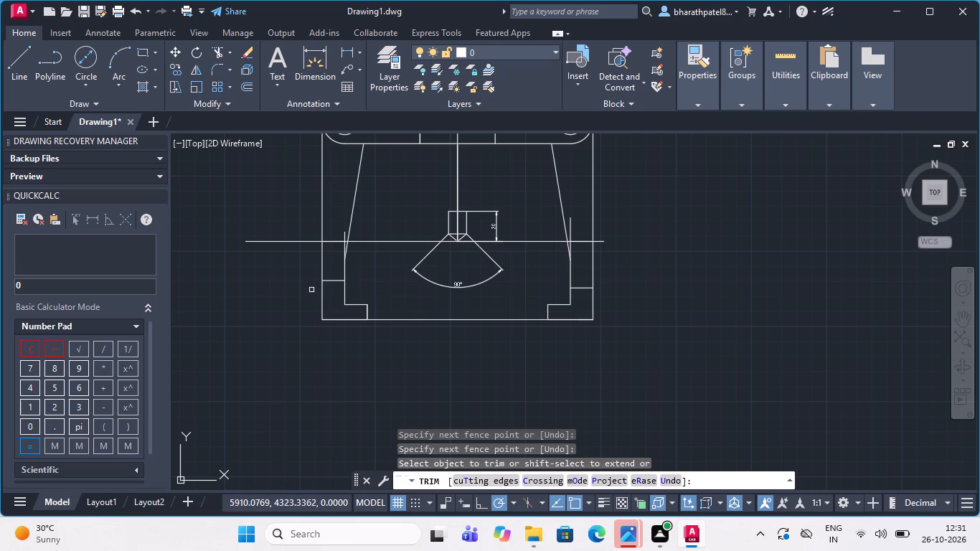
{"action": "left_click", "coordinate": [446, 321]}
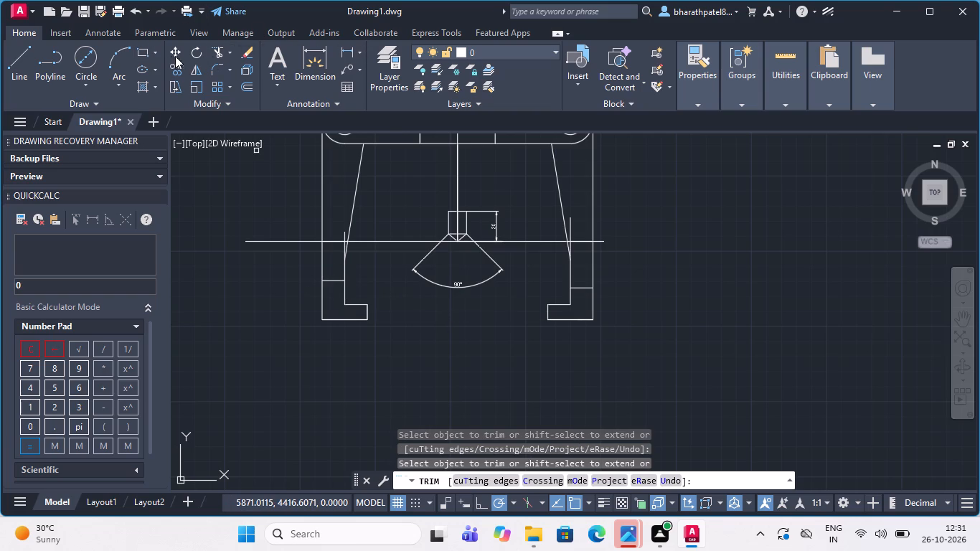
Fillet the left foot's lower inner corner with a radius of 10, between its bottom edge and short vertical.
{"action": "left_click", "coordinate": [220, 68]}
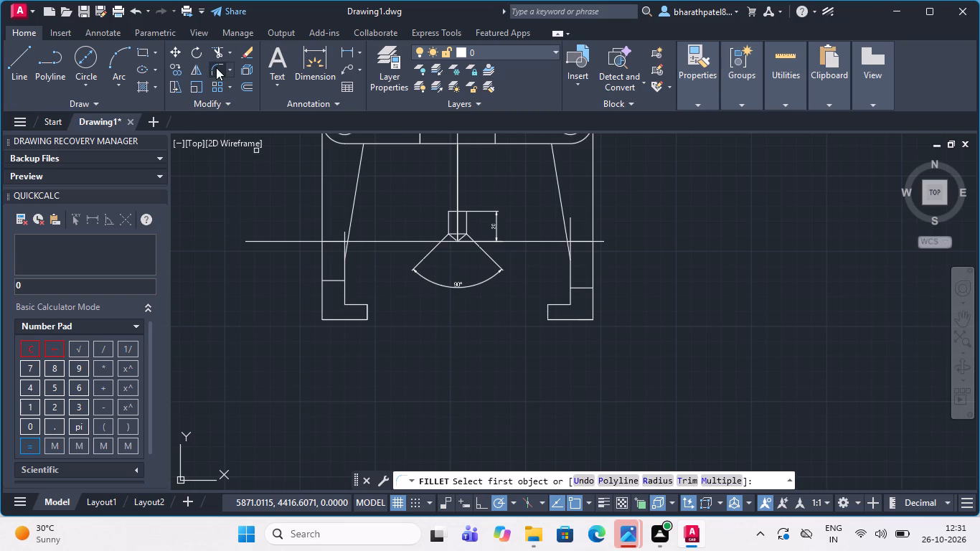
{"action": "left_click", "coordinate": [652, 485]}
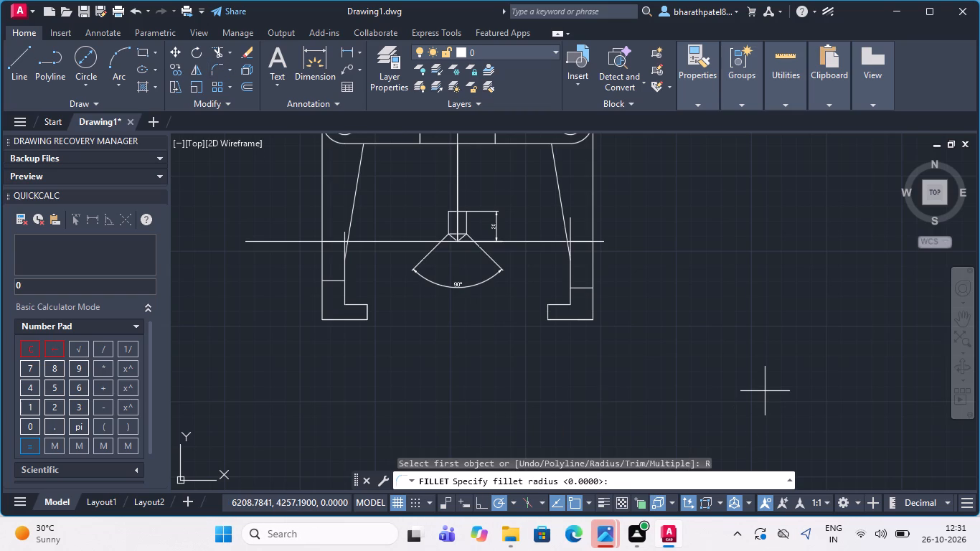
{"action": "key", "text": "1"}
{"action": "key", "text": "0"}
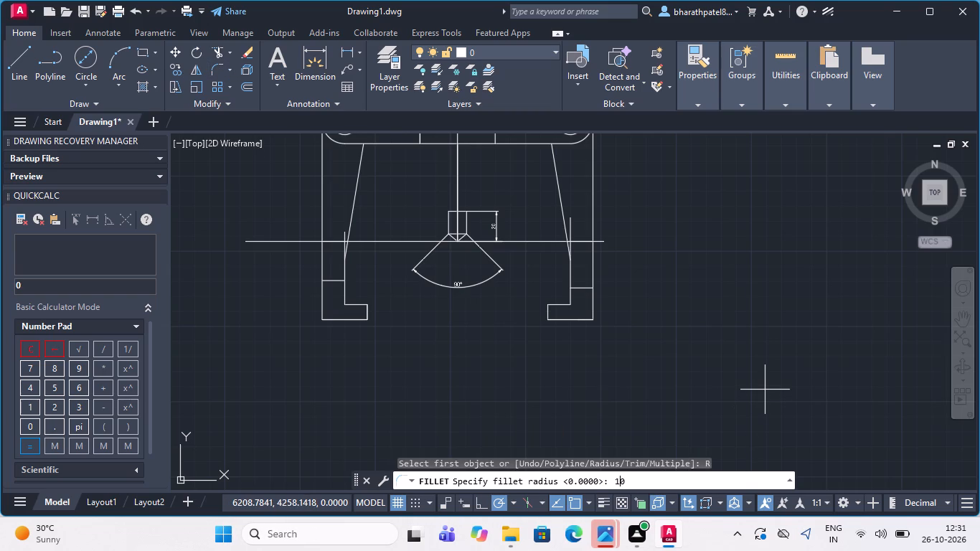
{"action": "key", "text": "Return"}
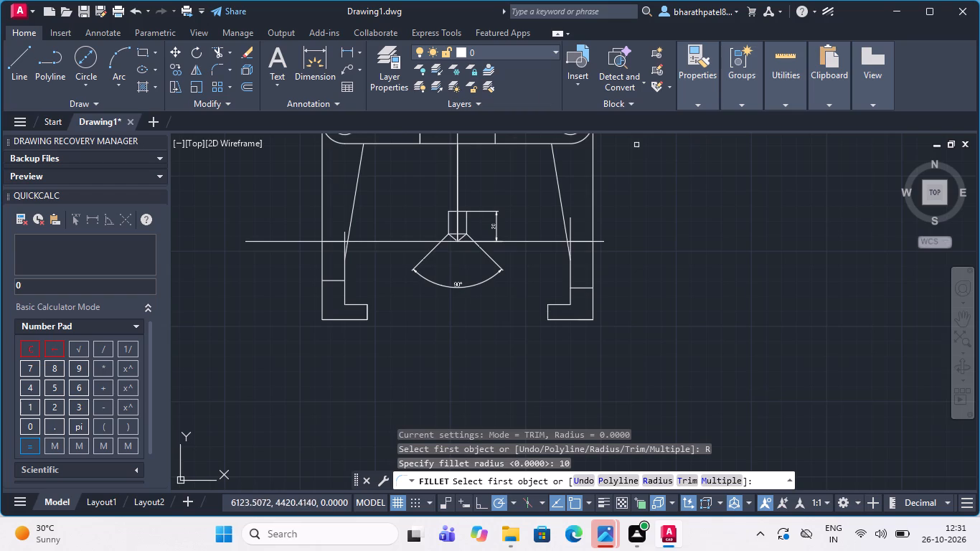
{"action": "left_click", "coordinate": [352, 321]}
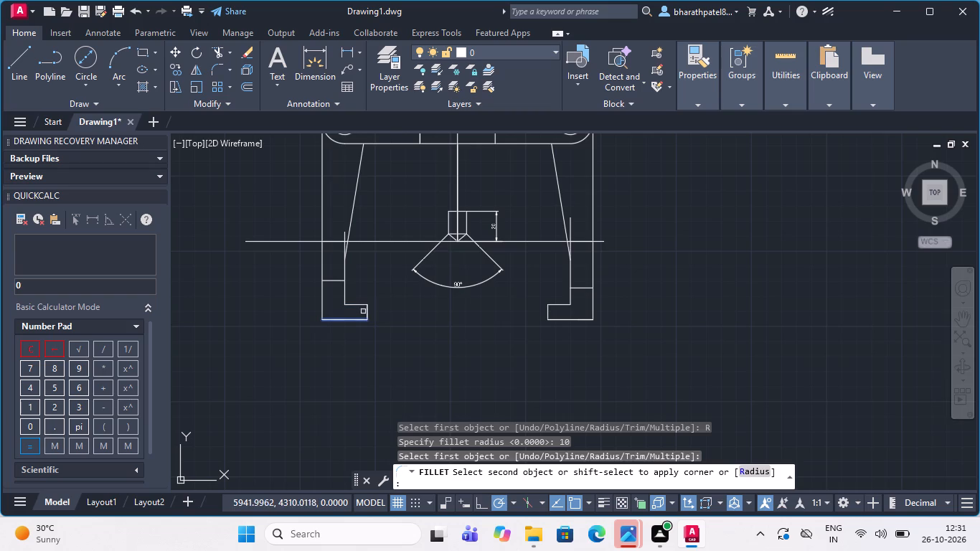
{"action": "left_click", "coordinate": [365, 313]}
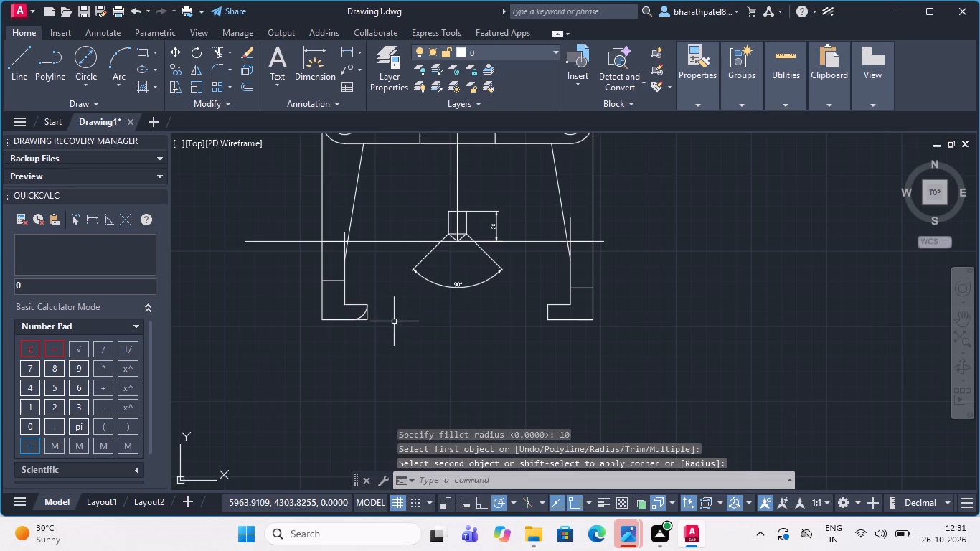
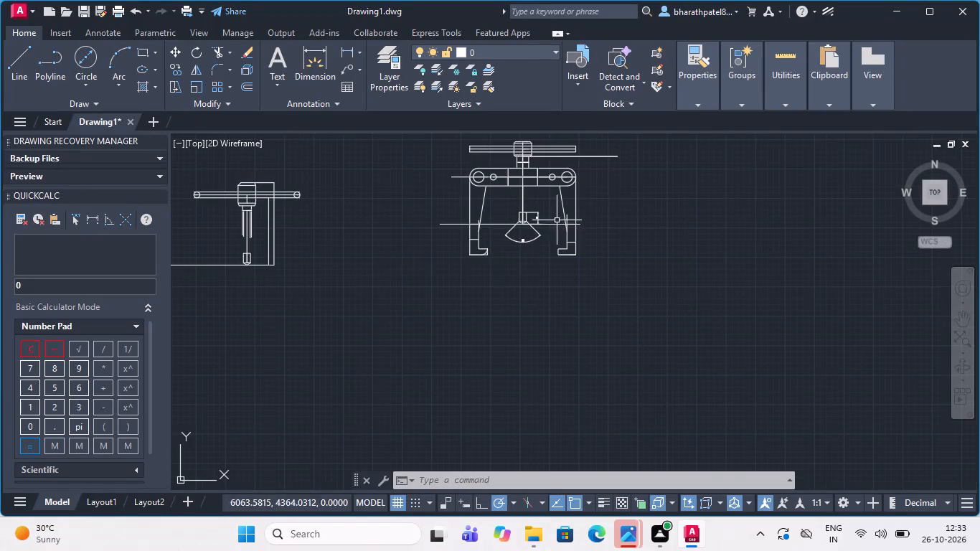
Fillet the right foot's lower inner corner between its bottom edge and short vertical, keeping the radius of 10.
{"action": "scroll", "coordinate": [604, 207], "scroll_direction": "up", "scroll_amount": 2}
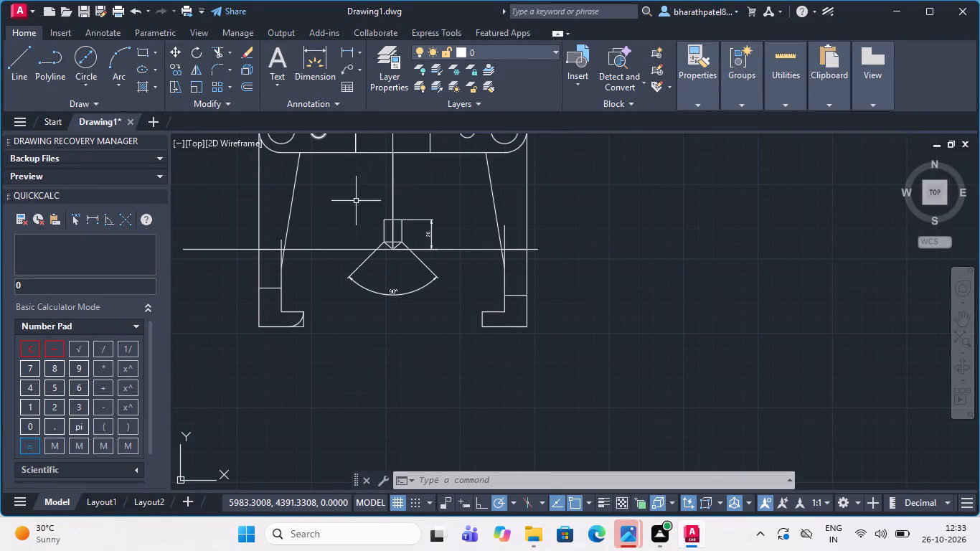
{"action": "left_click", "coordinate": [212, 70]}
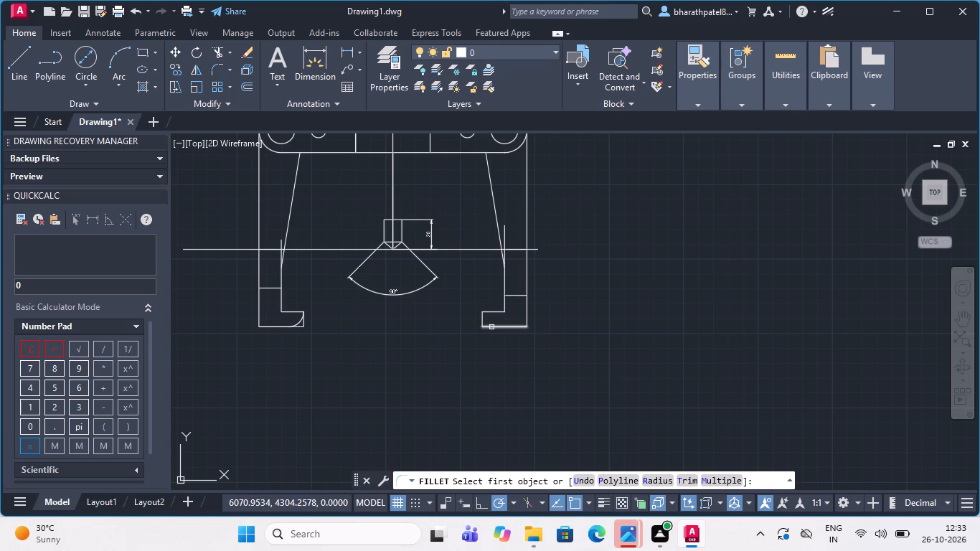
{"action": "left_click", "coordinate": [491, 327]}
{"action": "left_click", "coordinate": [484, 321]}
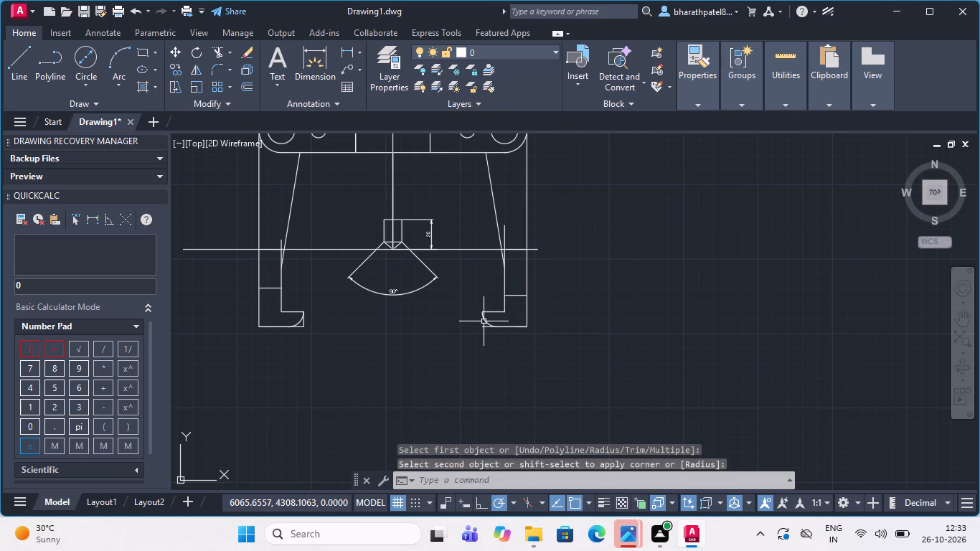
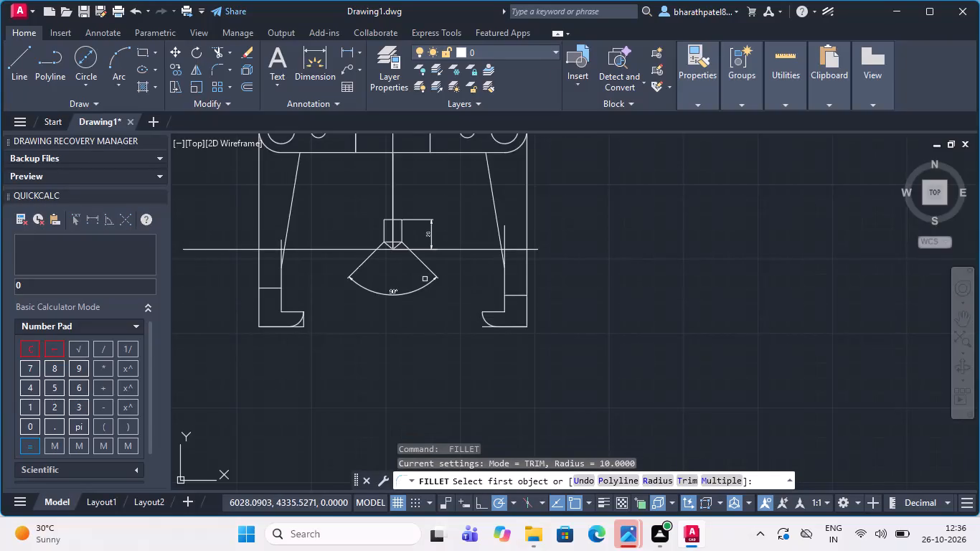
Trim the leftover bottom-edge line extending beyond the fillet arc at the right foot's lower inner corner.
{"action": "scroll", "coordinate": [451, 319], "scroll_direction": "down", "scroll_amount": 1}
{"action": "scroll", "coordinate": [488, 309], "scroll_direction": "up", "scroll_amount": 1}
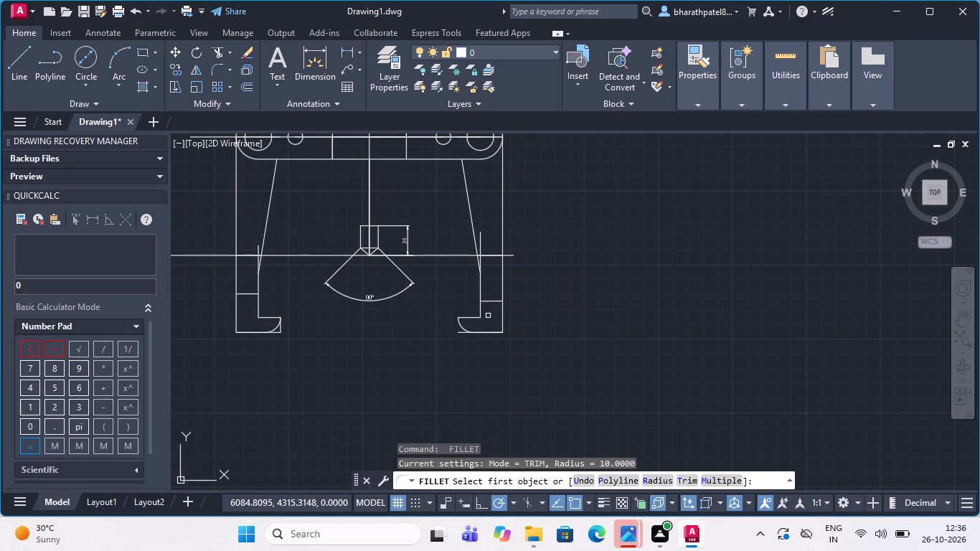
{"action": "scroll", "coordinate": [428, 316], "scroll_direction": "up", "scroll_amount": 2}
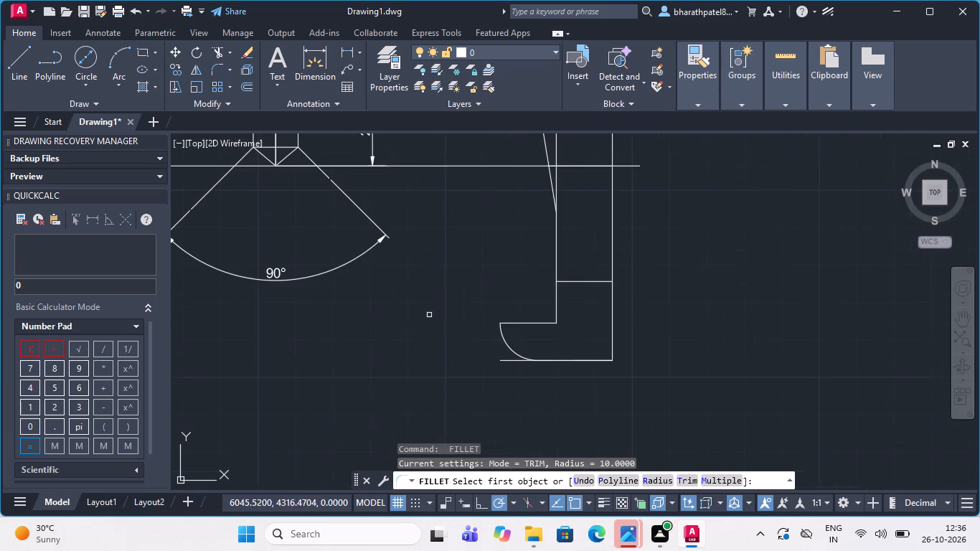
{"action": "scroll", "coordinate": [493, 382], "scroll_direction": "up", "scroll_amount": 3}
{"action": "left_click", "coordinate": [528, 275]}
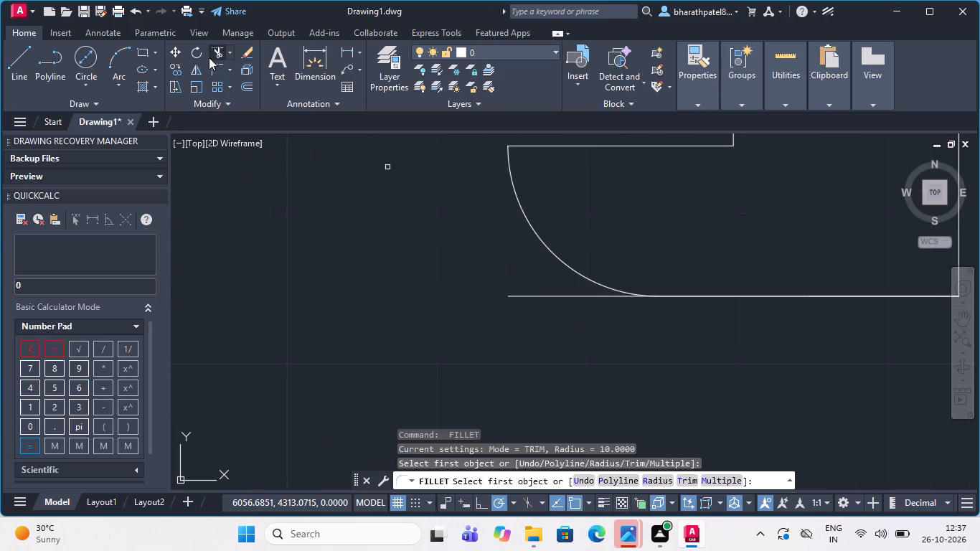
{"action": "left_click", "coordinate": [217, 47]}
{"action": "left_click", "coordinate": [521, 274]}
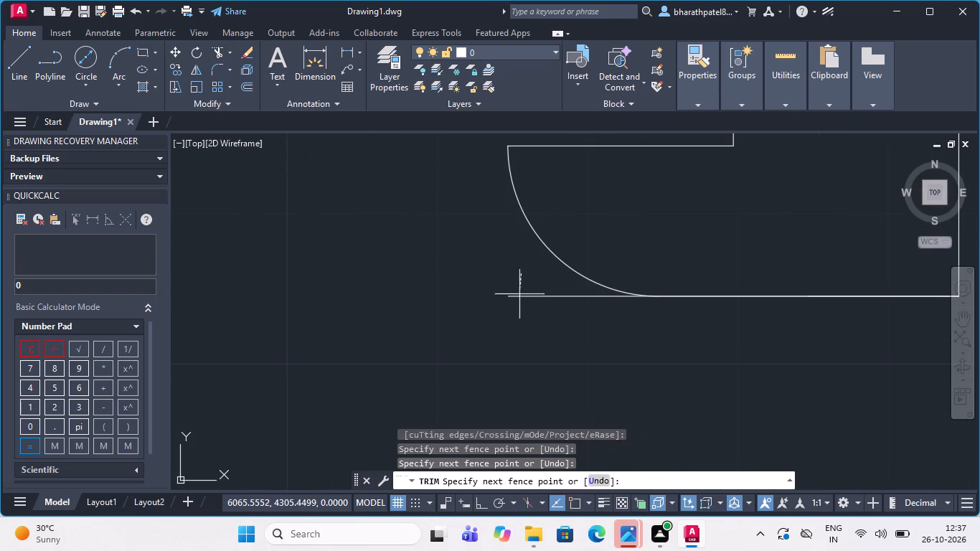
{"action": "left_click", "coordinate": [525, 319]}
Trim the leftover horizontal and vertical line ends outside the fillet arc at the left foot's lower inner corner.
{"action": "scroll", "coordinate": [534, 298], "scroll_direction": "down", "scroll_amount": 3}
{"action": "scroll", "coordinate": [450, 291], "scroll_direction": "down", "scroll_amount": 3}
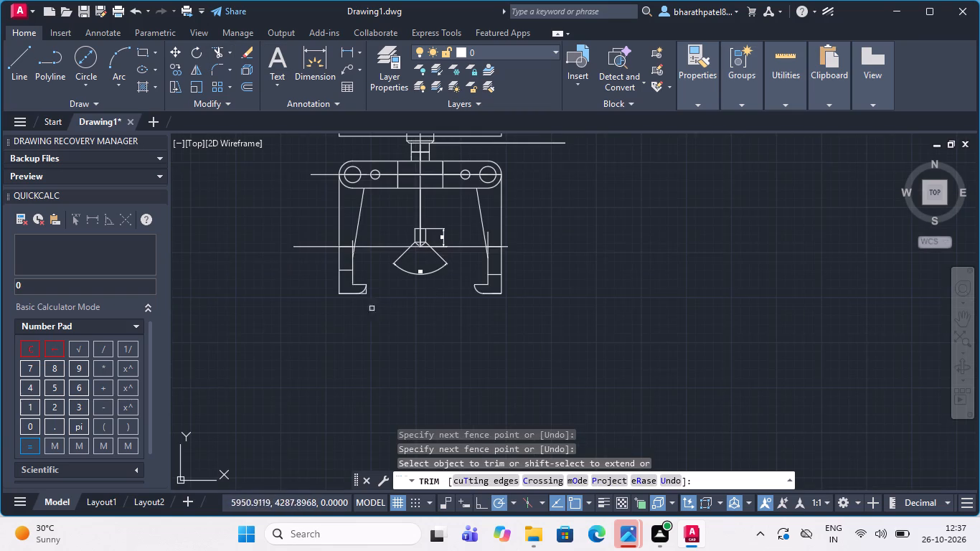
{"action": "scroll", "coordinate": [351, 305], "scroll_direction": "up", "scroll_amount": 4}
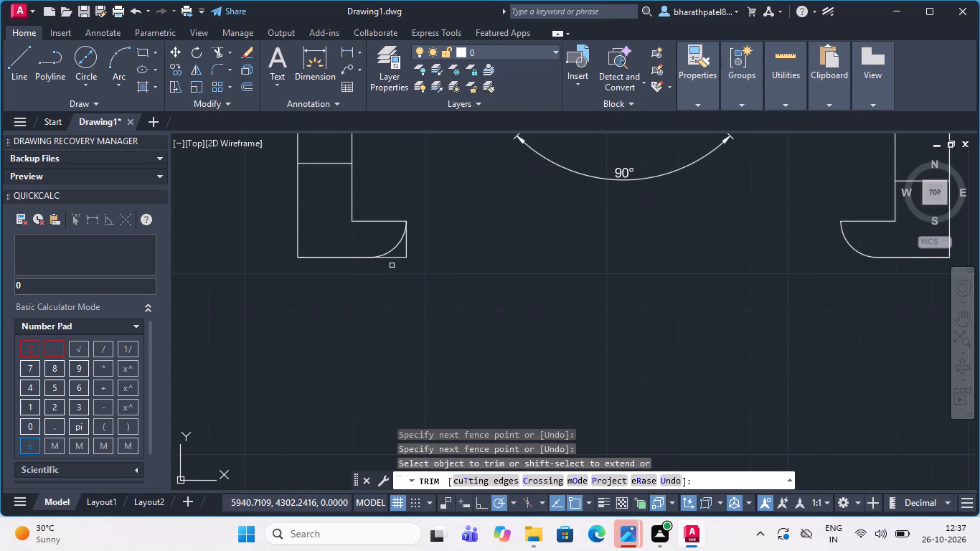
{"action": "scroll", "coordinate": [390, 265], "scroll_direction": "up", "scroll_amount": 3}
{"action": "left_click_drag", "start_coordinate": [484, 179], "coordinate": [458, 202]}
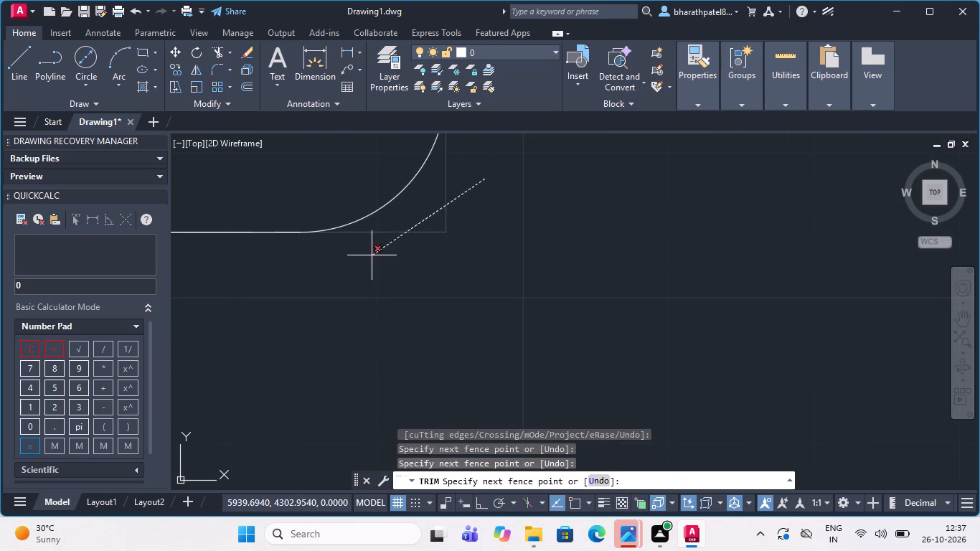
{"action": "left_click", "coordinate": [371, 257]}
{"action": "scroll", "coordinate": [377, 268], "scroll_direction": "down", "scroll_amount": 3}
{"action": "scroll", "coordinate": [414, 203], "scroll_direction": "up", "scroll_amount": 1}
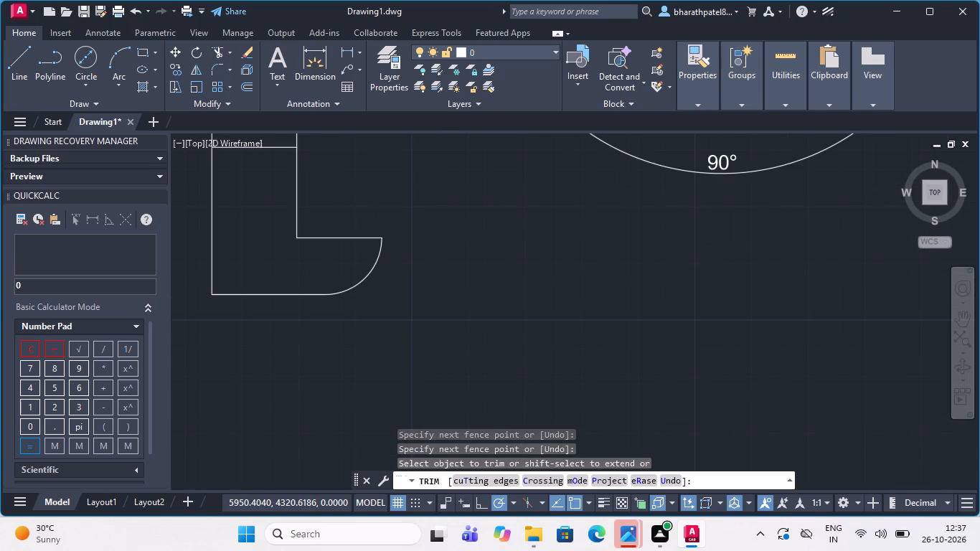
{"action": "scroll", "coordinate": [414, 202], "scroll_direction": "down", "scroll_amount": 1}
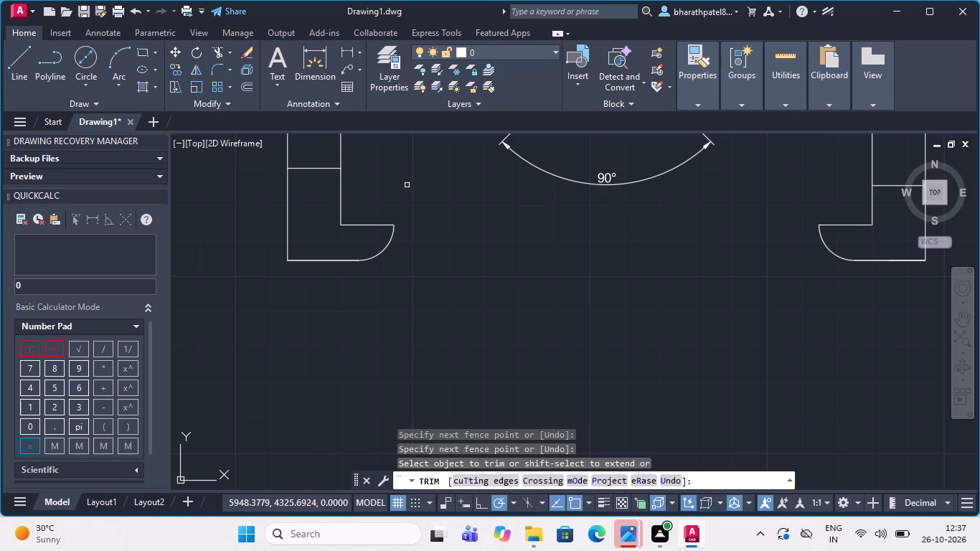
{"action": "key", "text": "Tab"}
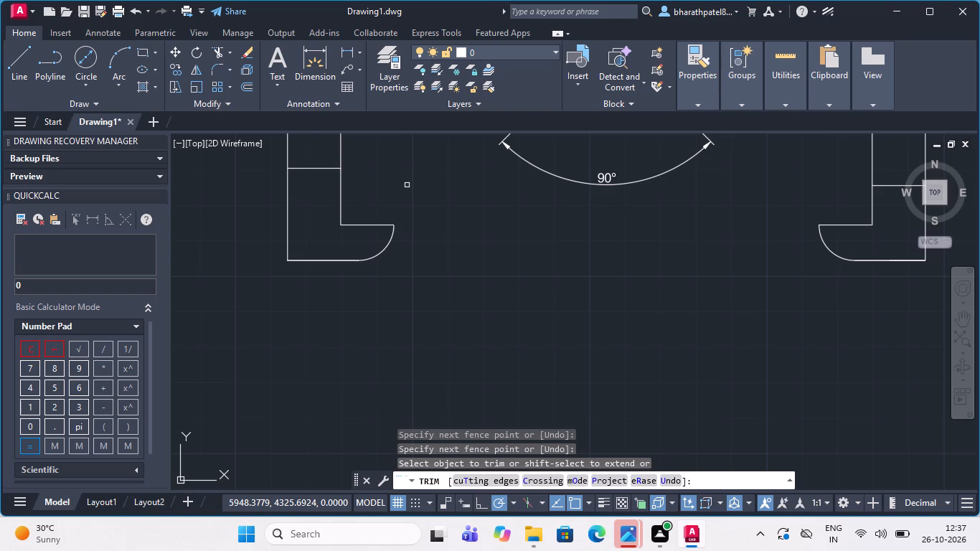
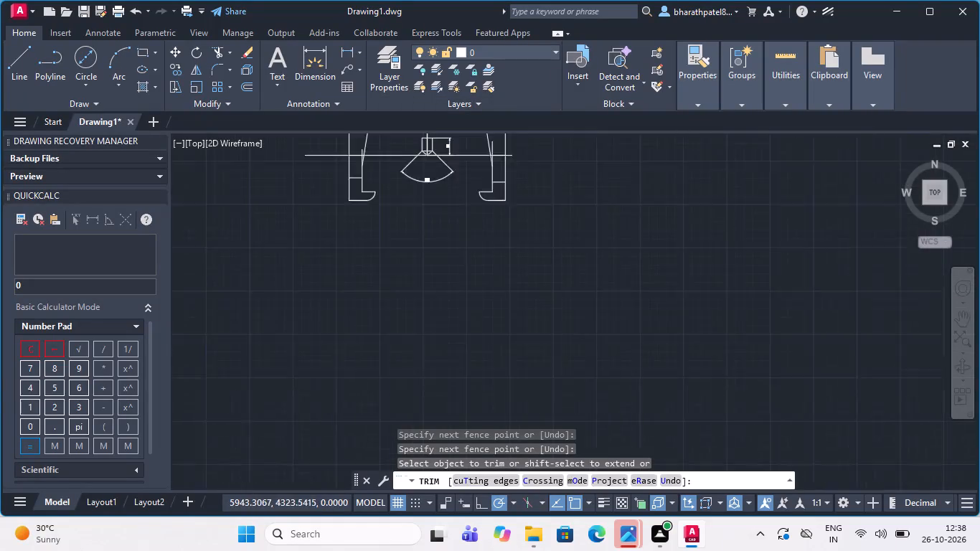
Examine the arms, feet and screw tip of the front view for remaining excess lines and unrounded corners.
{"action": "scroll", "coordinate": [392, 151], "scroll_direction": "up", "scroll_amount": 2}
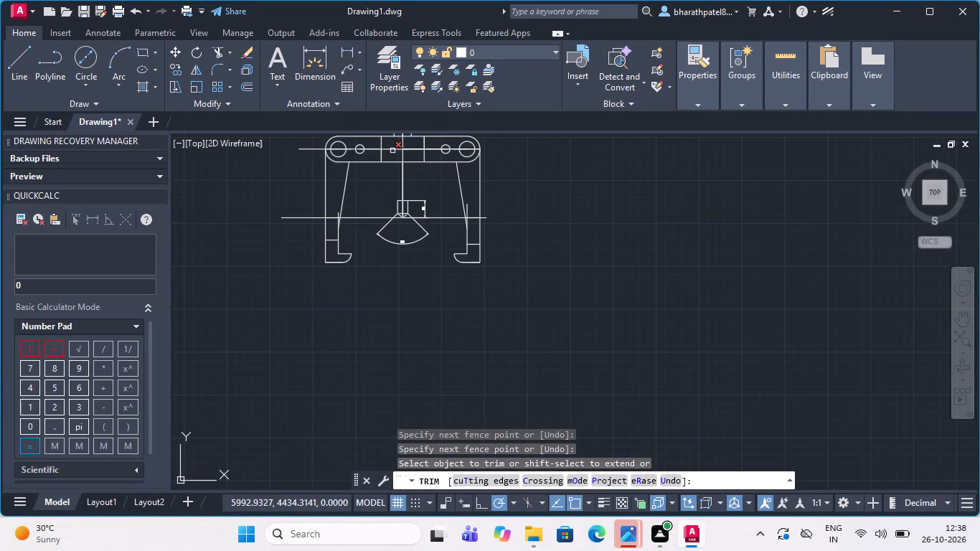
{"action": "scroll", "coordinate": [392, 151], "scroll_direction": "down", "scroll_amount": 1}
{"action": "scroll", "coordinate": [392, 151], "scroll_direction": "up", "scroll_amount": 3}
{"action": "scroll", "coordinate": [392, 151], "scroll_direction": "down", "scroll_amount": 4}
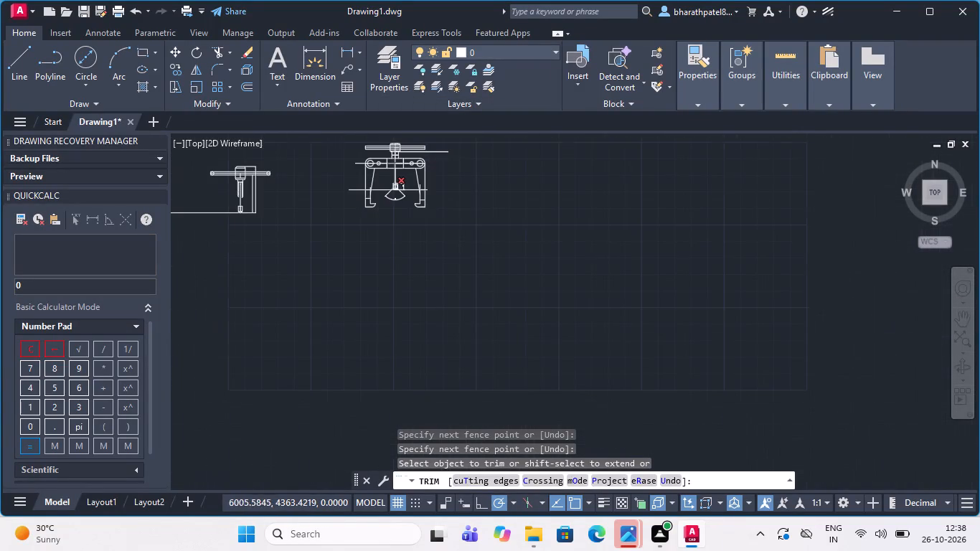
{"action": "scroll", "coordinate": [380, 143], "scroll_direction": "up", "scroll_amount": 3}
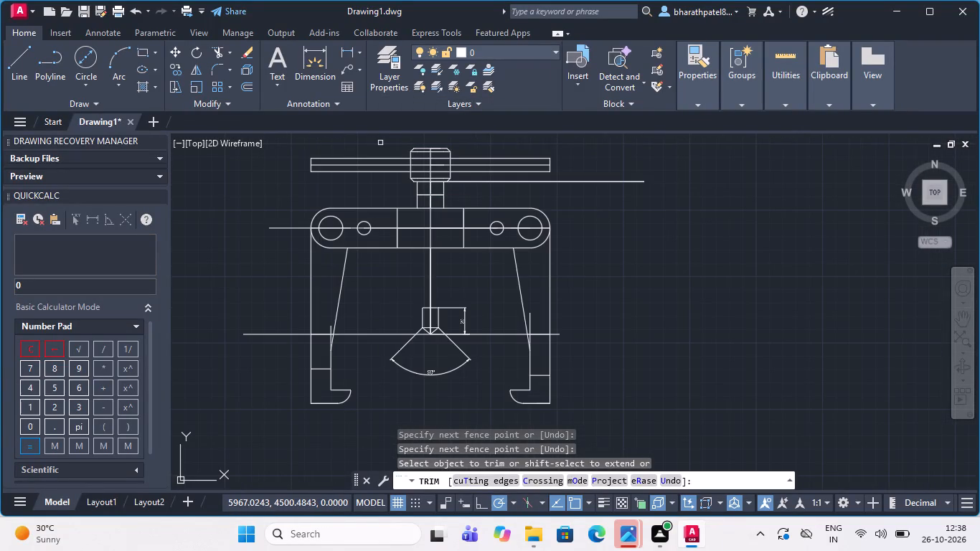
{"action": "scroll", "coordinate": [326, 334], "scroll_direction": "up", "scroll_amount": 4}
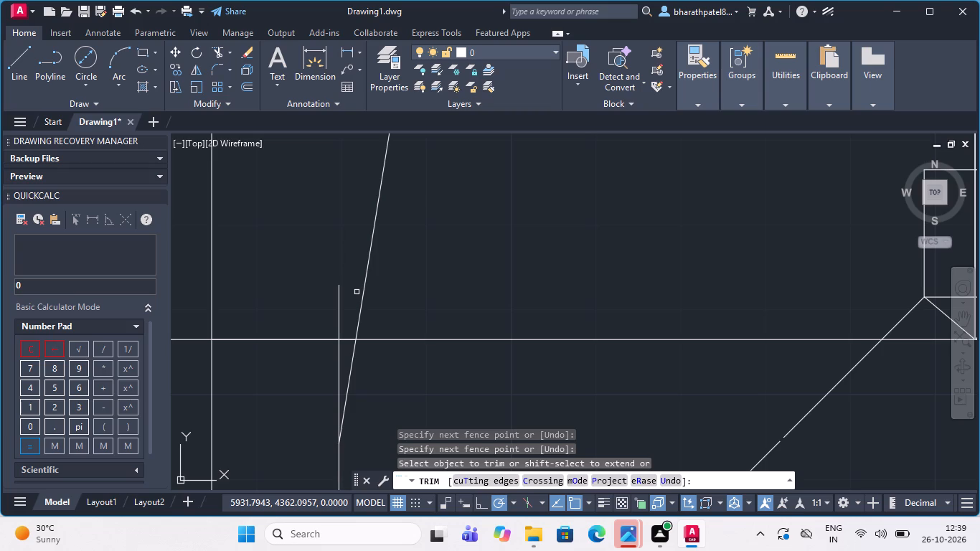
{"action": "scroll", "coordinate": [357, 292], "scroll_direction": "down", "scroll_amount": 2}
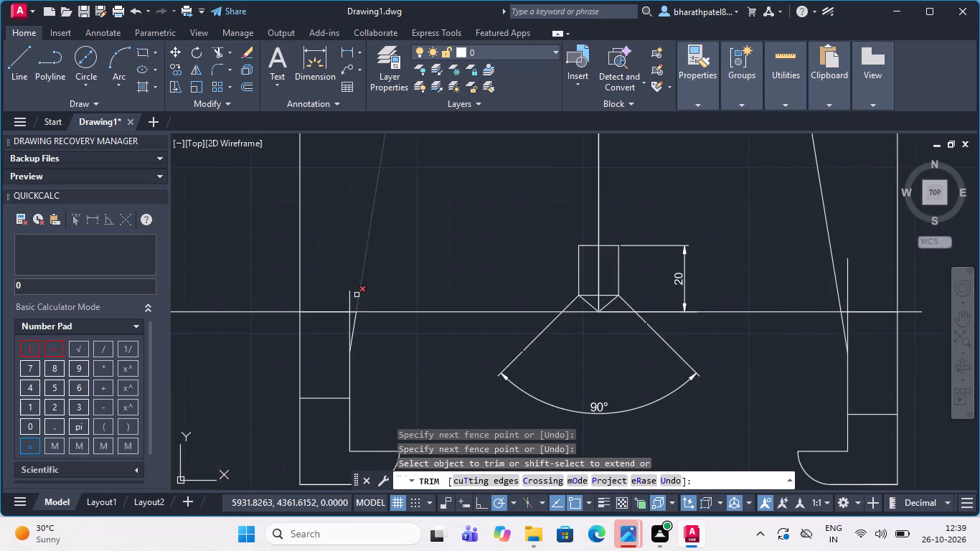
{"action": "scroll", "coordinate": [400, 298], "scroll_direction": "down", "scroll_amount": 2}
{"action": "scroll", "coordinate": [659, 323], "scroll_direction": "up", "scroll_amount": 2}
{"action": "scroll", "coordinate": [654, 317], "scroll_direction": "down", "scroll_amount": 2}
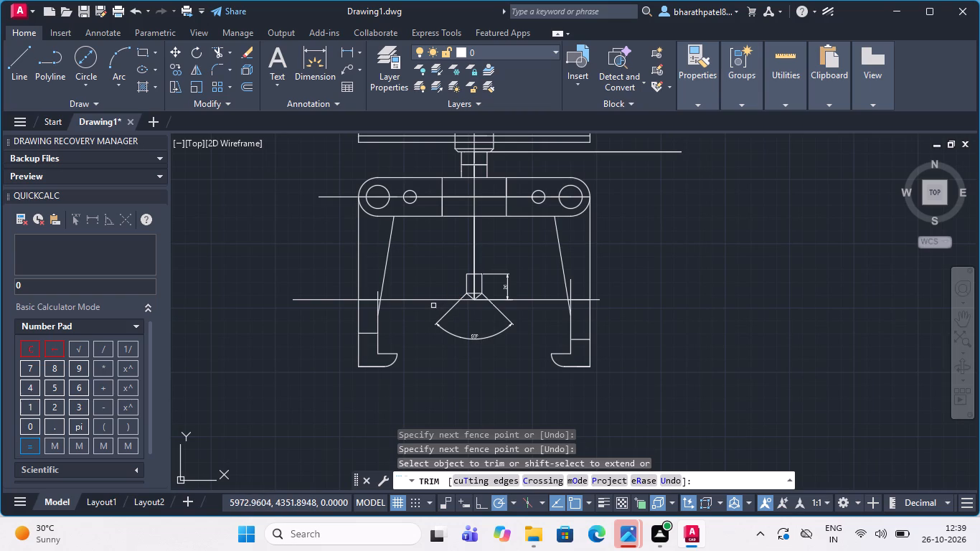
{"action": "scroll", "coordinate": [526, 376], "scroll_direction": "up", "scroll_amount": 3}
{"action": "scroll", "coordinate": [526, 376], "scroll_direction": "down", "scroll_amount": 2}
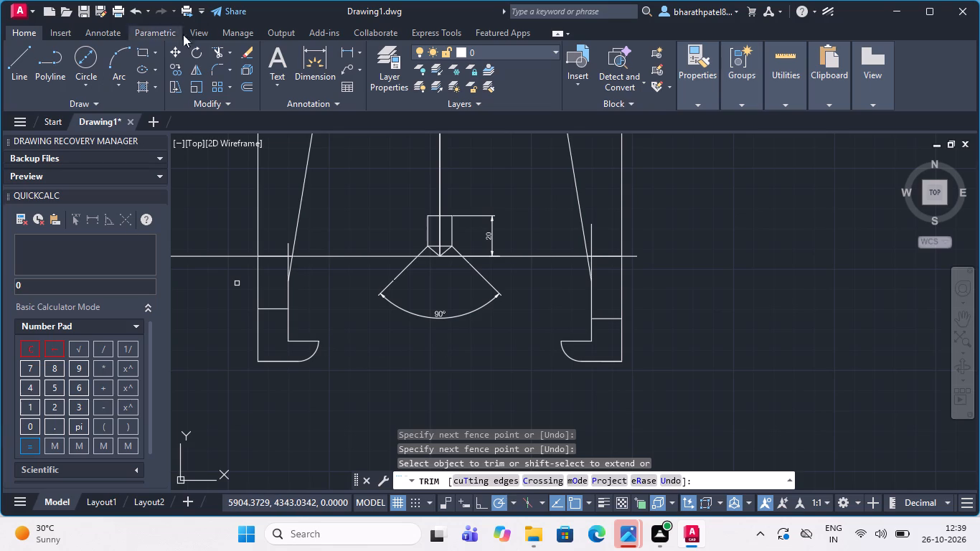
Fillet the left arm's inner corner, where its vertical edge meets the top of the foot, with radius 4.
{"action": "left_click", "coordinate": [215, 70]}
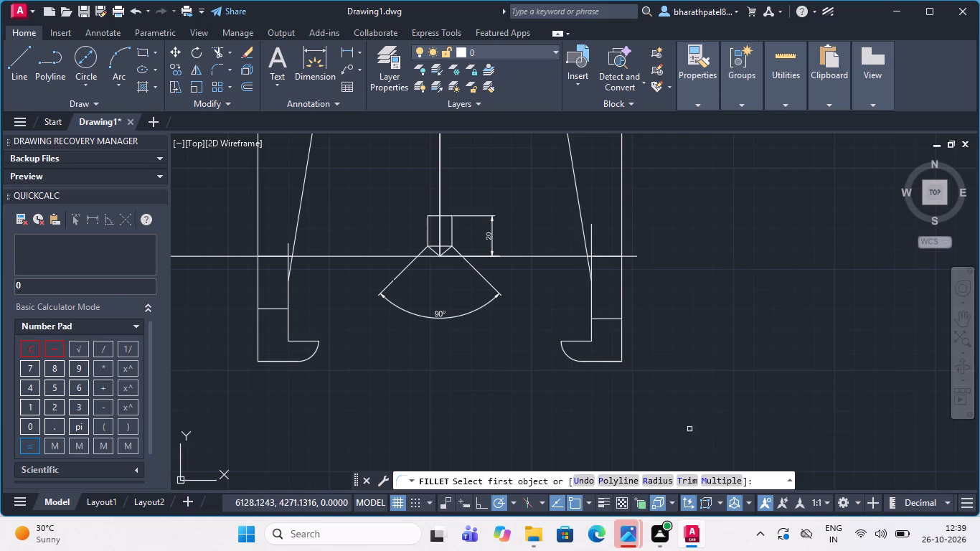
{"action": "left_click", "coordinate": [657, 481]}
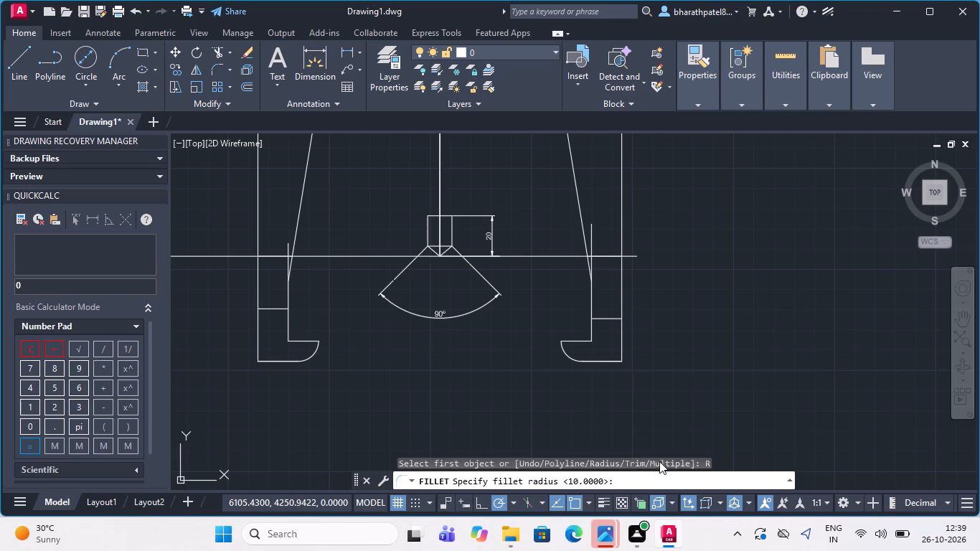
{"action": "key", "text": "4"}
{"action": "key", "text": "Return"}
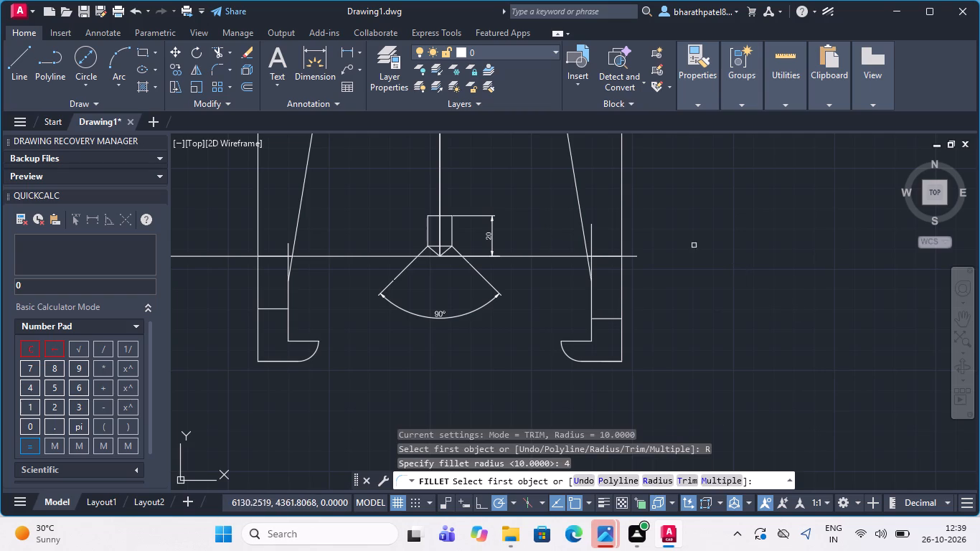
{"action": "scroll", "coordinate": [285, 334], "scroll_direction": "up", "scroll_amount": 4}
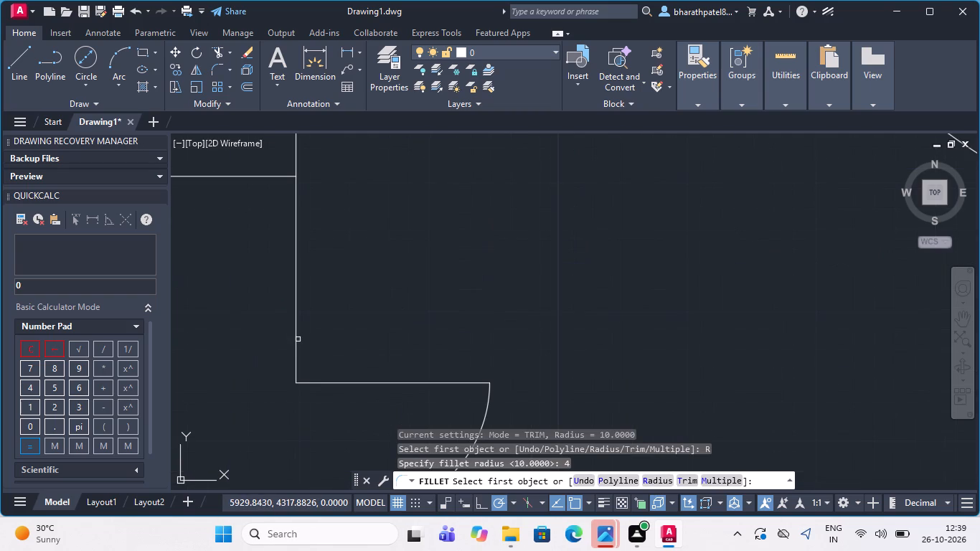
{"action": "left_click", "coordinate": [294, 341]}
{"action": "left_click", "coordinate": [324, 383]}
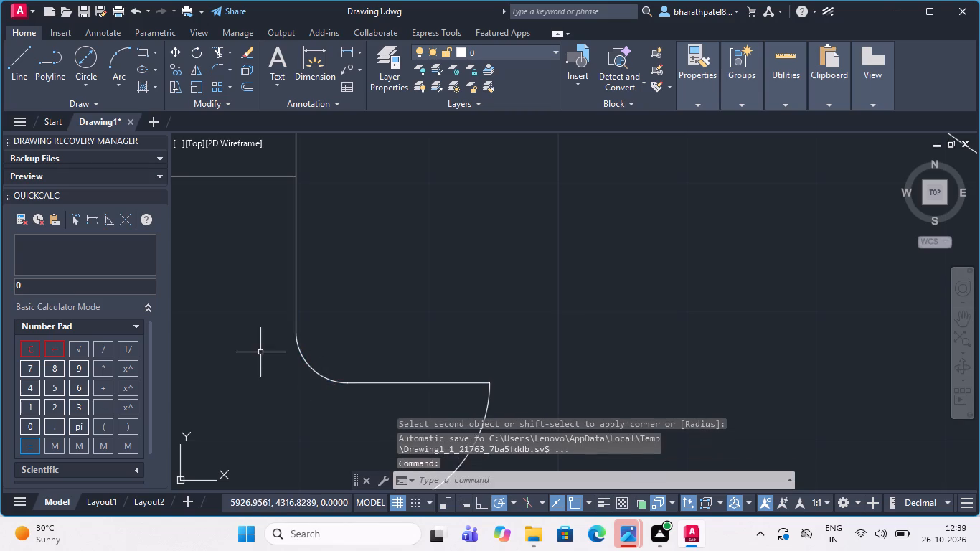
Fillet the matching inner corner between the right arm's vertical edge and its foot with radius 4.
{"action": "scroll", "coordinate": [260, 352], "scroll_direction": "down", "scroll_amount": 3}
{"action": "scroll", "coordinate": [509, 382], "scroll_direction": "down", "scroll_amount": 1}
{"action": "scroll", "coordinate": [680, 338], "scroll_direction": "up", "scroll_amount": 3}
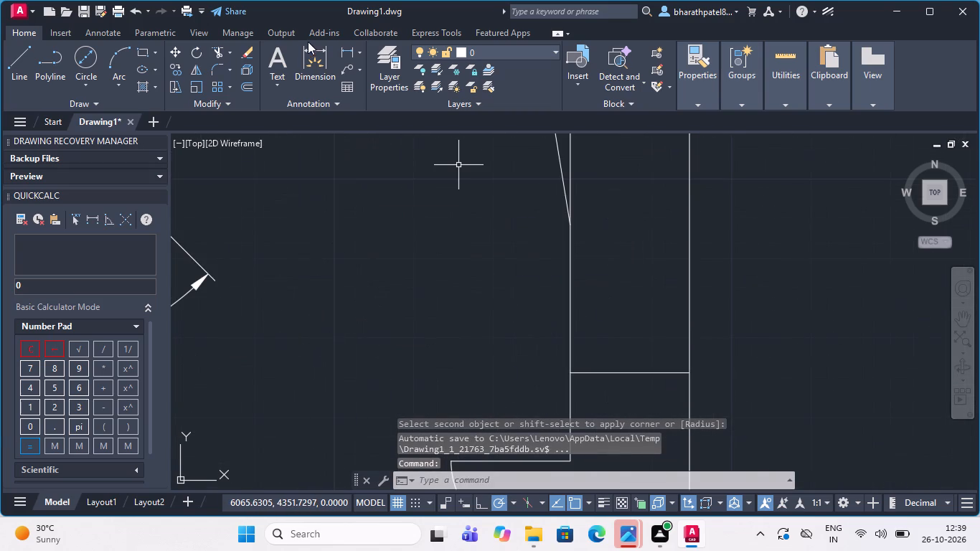
{"action": "left_click", "coordinate": [220, 65]}
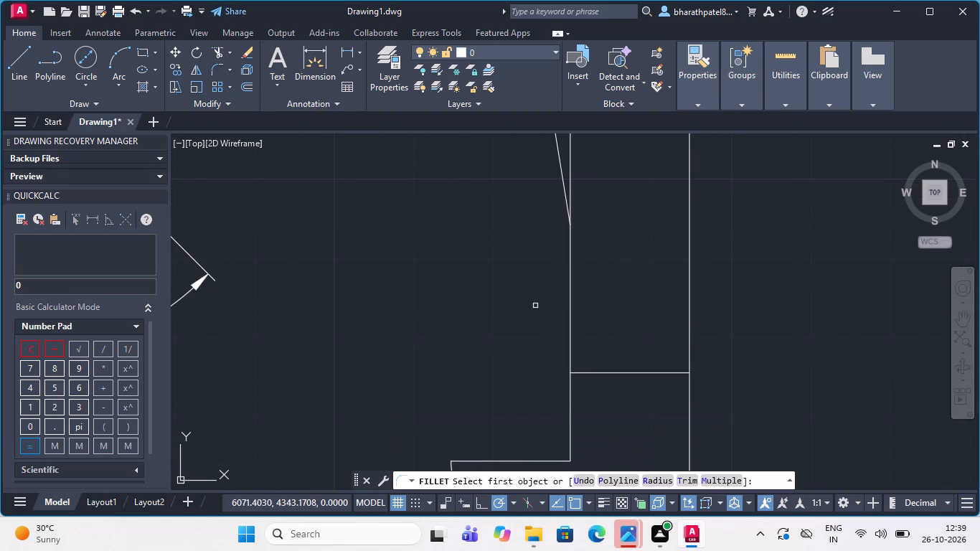
{"action": "scroll", "coordinate": [582, 392], "scroll_direction": "down", "scroll_amount": 3}
{"action": "scroll", "coordinate": [582, 416], "scroll_direction": "up", "scroll_amount": 4}
{"action": "left_click_drag", "start_coordinate": [555, 338], "coordinate": [551, 345]}
{"action": "left_click", "coordinate": [534, 380]}
{"action": "scroll", "coordinate": [543, 369], "scroll_direction": "down", "scroll_amount": 6}
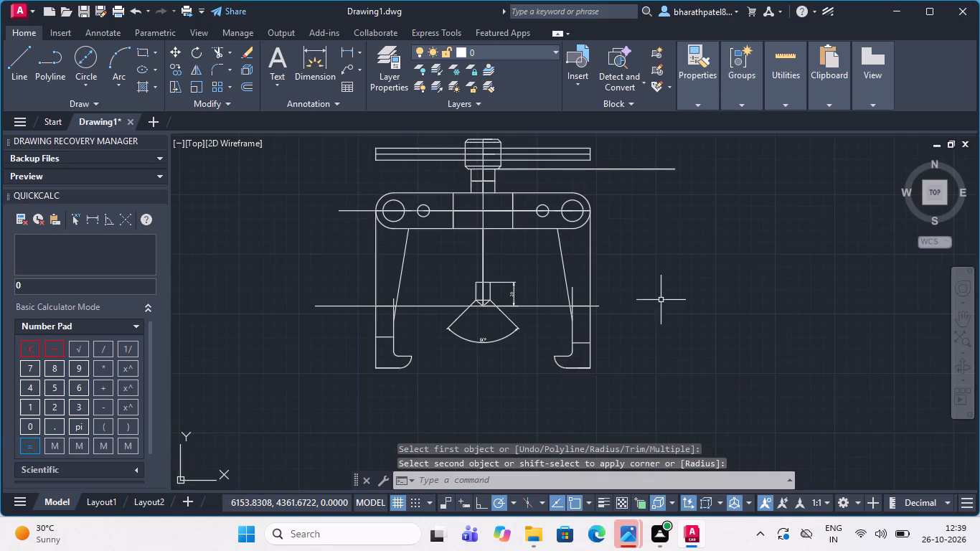
Trim the left arm's inner vertical line where it extends above its junction with the slanted edge.
{"action": "scroll", "coordinate": [651, 286], "scroll_direction": "up", "scroll_amount": 1}
{"action": "scroll", "coordinate": [595, 292], "scroll_direction": "down", "scroll_amount": 2}
{"action": "scroll", "coordinate": [496, 276], "scroll_direction": "up", "scroll_amount": 2}
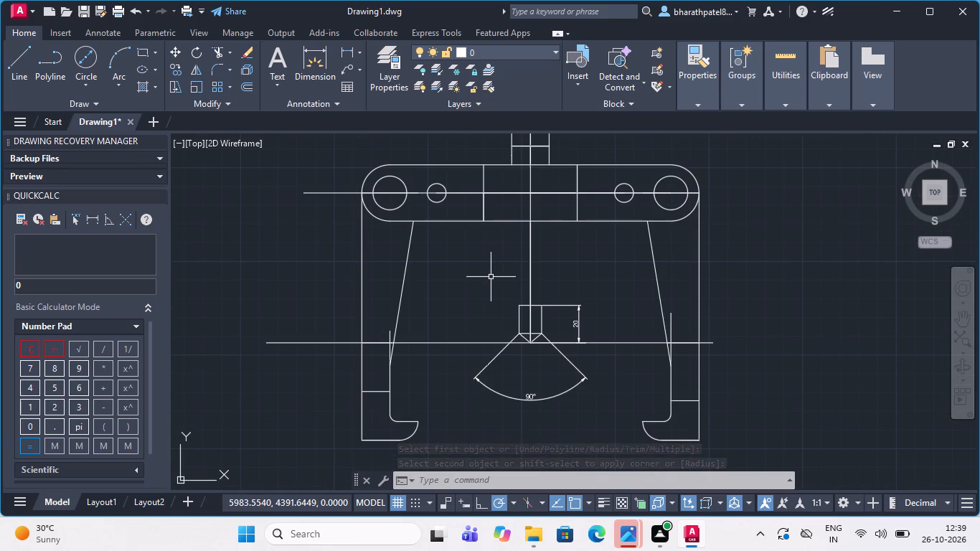
{"action": "scroll", "coordinate": [489, 277], "scroll_direction": "down", "scroll_amount": 2}
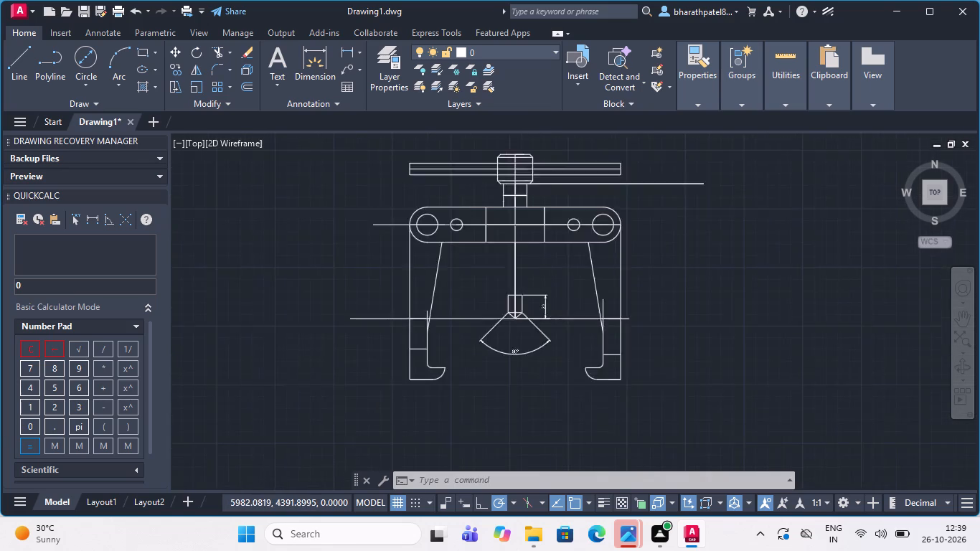
{"action": "scroll", "coordinate": [459, 324], "scroll_direction": "up", "scroll_amount": 2}
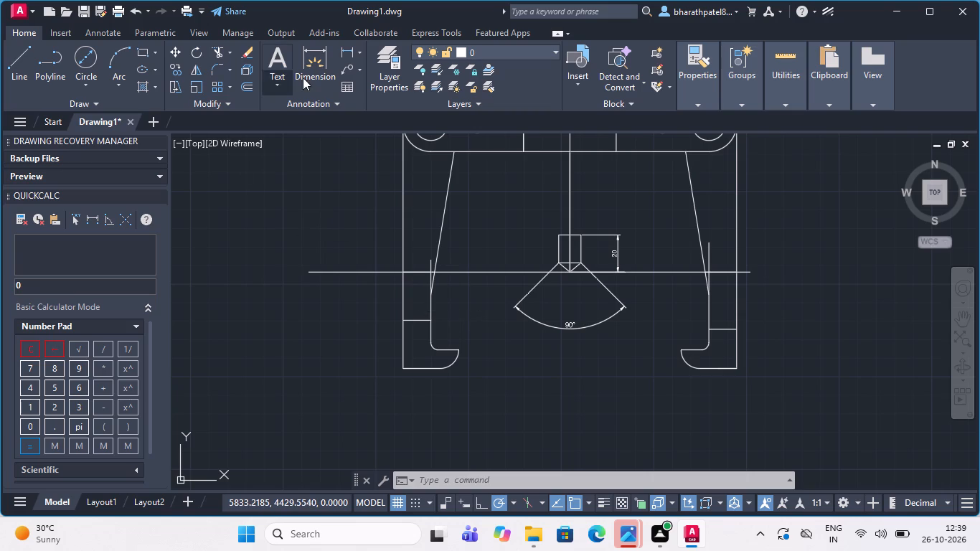
{"action": "left_click_drag", "start_coordinate": [210, 50], "coordinate": [217, 55]}
{"action": "scroll", "coordinate": [445, 280], "scroll_direction": "up", "scroll_amount": 4}
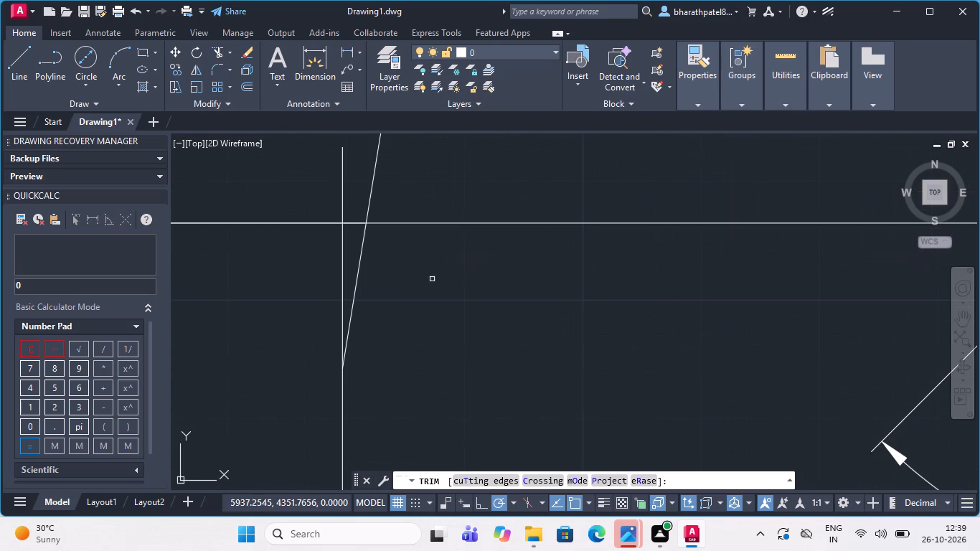
{"action": "left_click", "coordinate": [341, 288]}
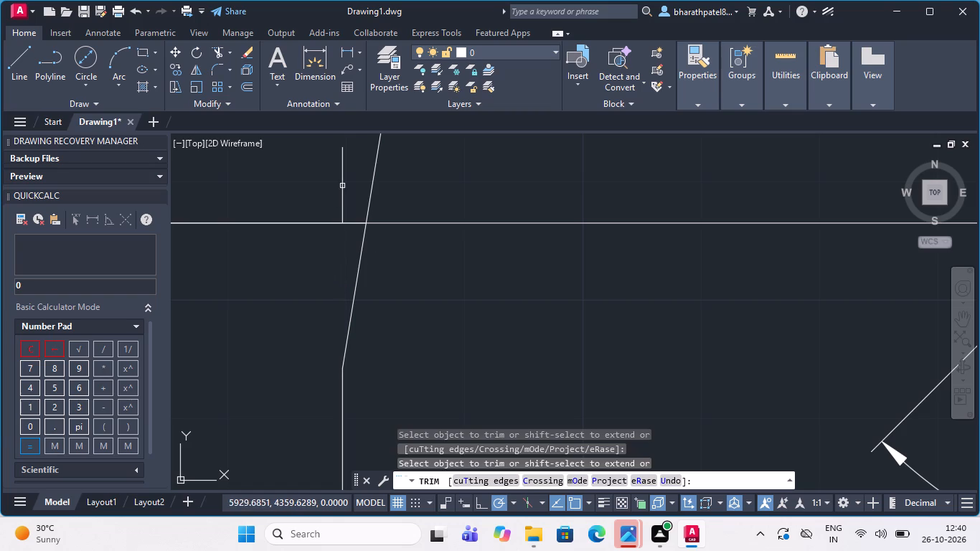
{"action": "left_click", "coordinate": [344, 185]}
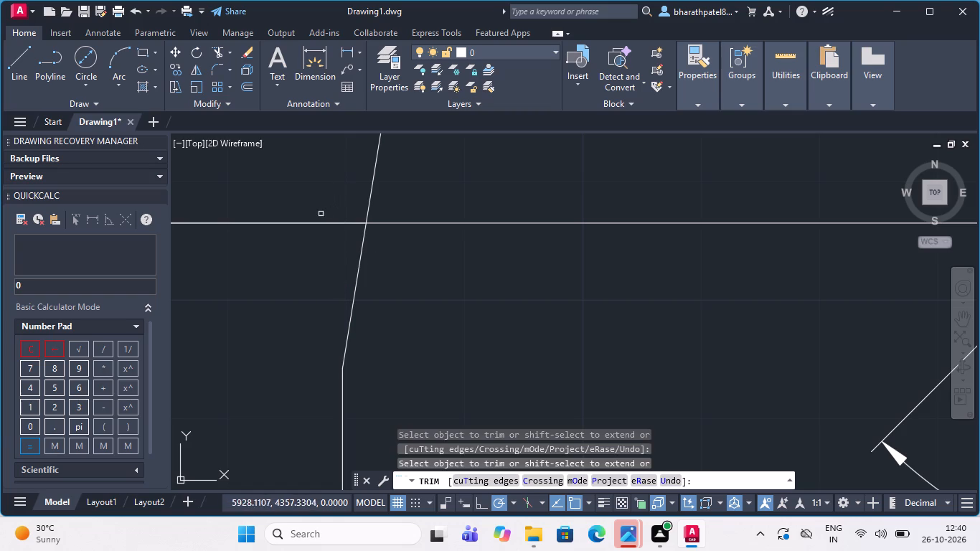
{"action": "scroll", "coordinate": [341, 375], "scroll_direction": "up", "scroll_amount": 4}
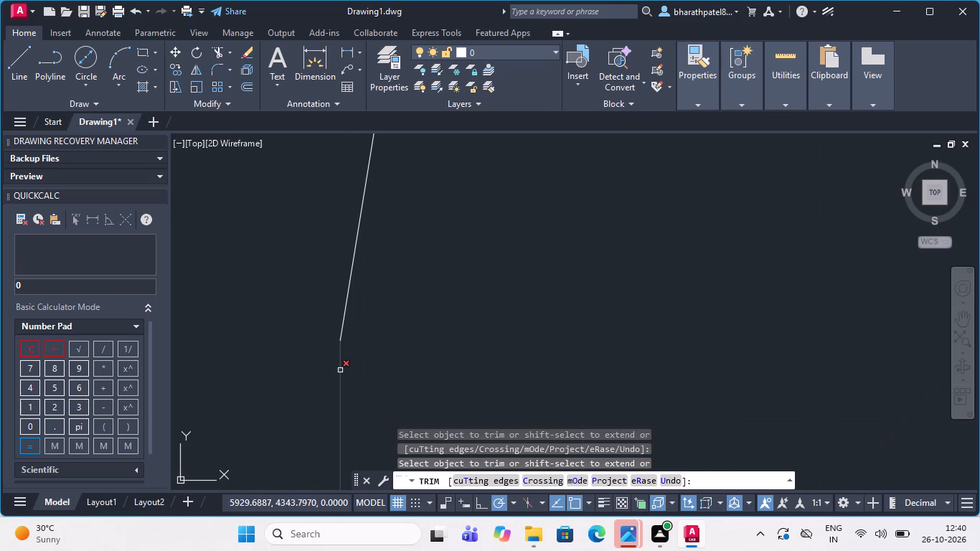
Trim the right arm's inner vertical line where it extends above its junction with the slanted edge.
{"action": "scroll", "coordinate": [357, 349], "scroll_direction": "down", "scroll_amount": 8}
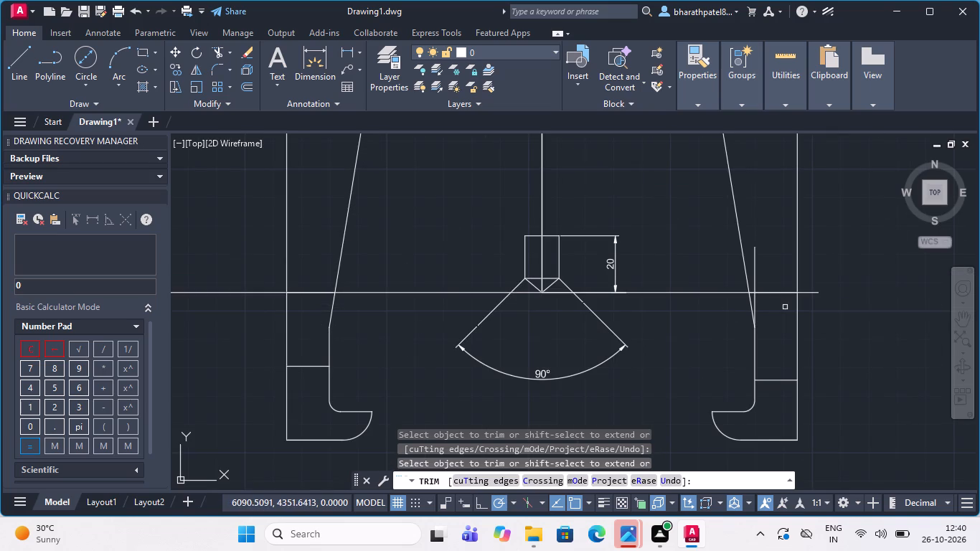
{"action": "scroll", "coordinate": [785, 307], "scroll_direction": "up", "scroll_amount": 4}
{"action": "left_click_drag", "start_coordinate": [557, 305], "coordinate": [565, 303]}
{"action": "left_click", "coordinate": [585, 298]}
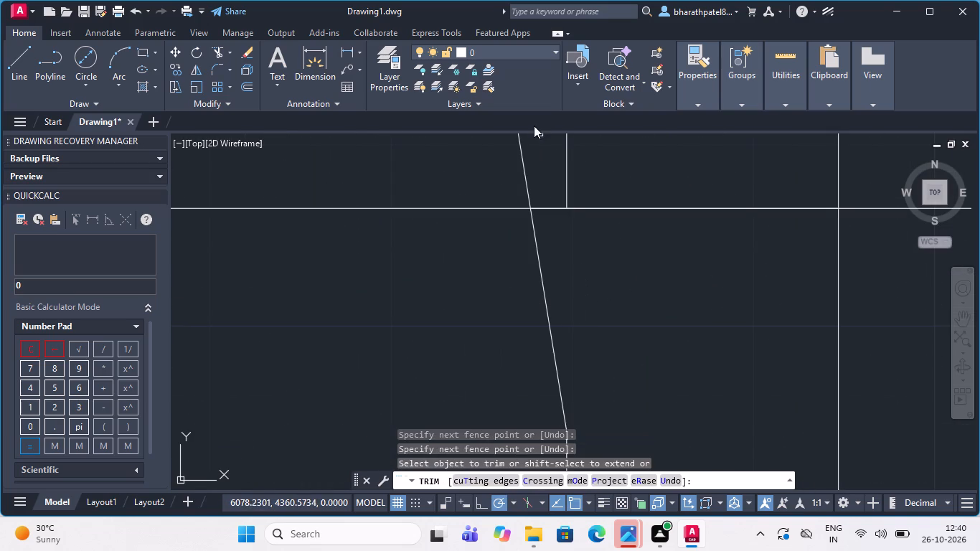
{"action": "left_click", "coordinate": [550, 141]}
{"action": "left_click", "coordinate": [621, 153]}
Remove the short horizontal lines crossing the left and right arms just above the feet using Trim.
{"action": "scroll", "coordinate": [621, 153], "scroll_direction": "down", "scroll_amount": 1}
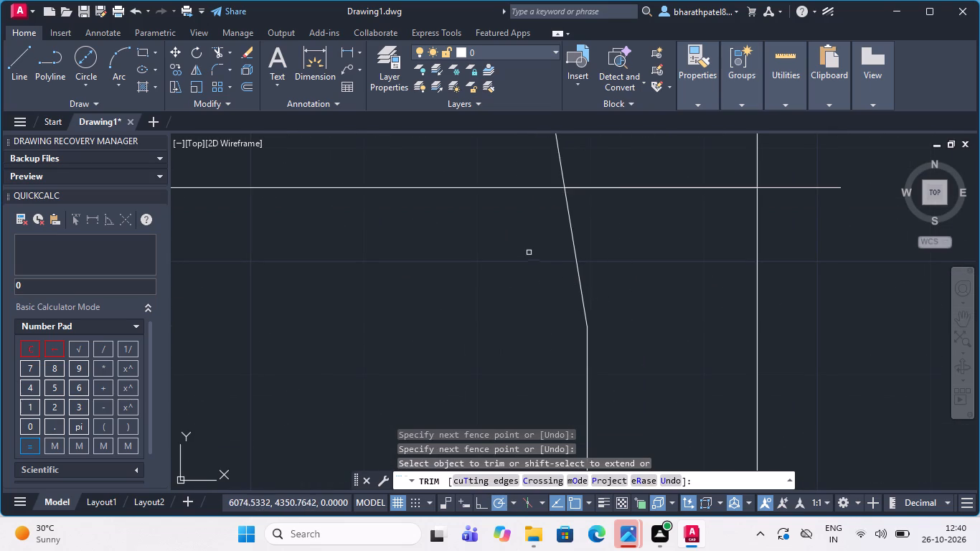
{"action": "scroll", "coordinate": [455, 255], "scroll_direction": "down", "scroll_amount": 5}
{"action": "scroll", "coordinate": [369, 230], "scroll_direction": "up", "scroll_amount": 1}
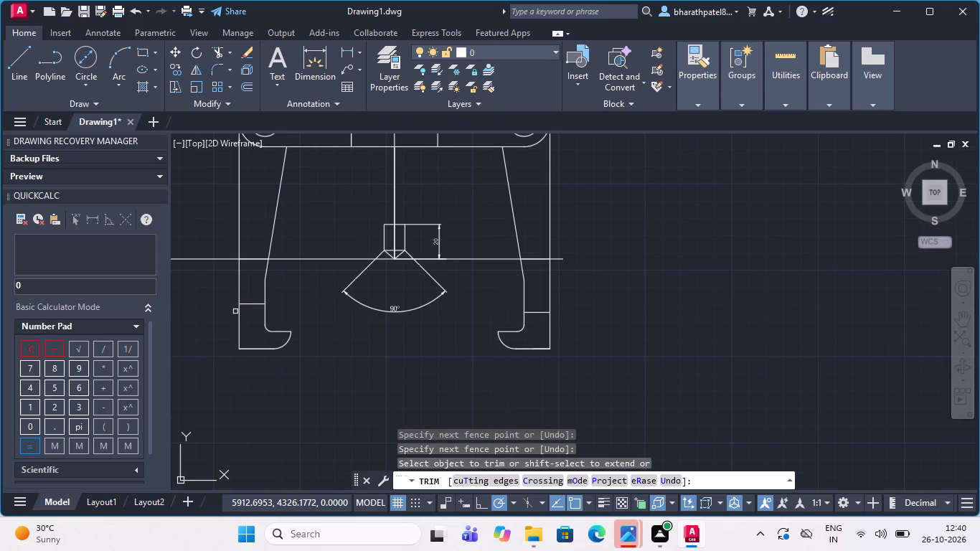
{"action": "left_click", "coordinate": [253, 304]}
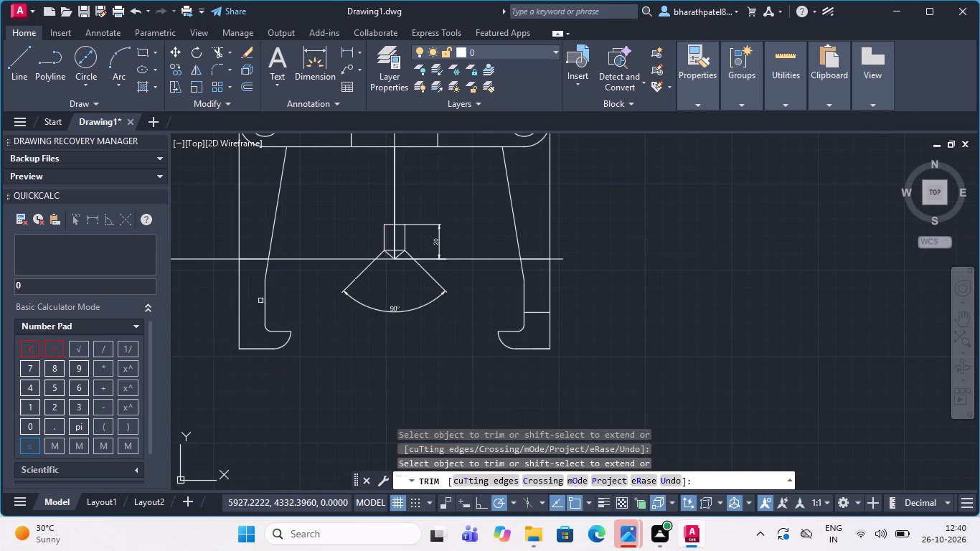
{"action": "left_click", "coordinate": [536, 314]}
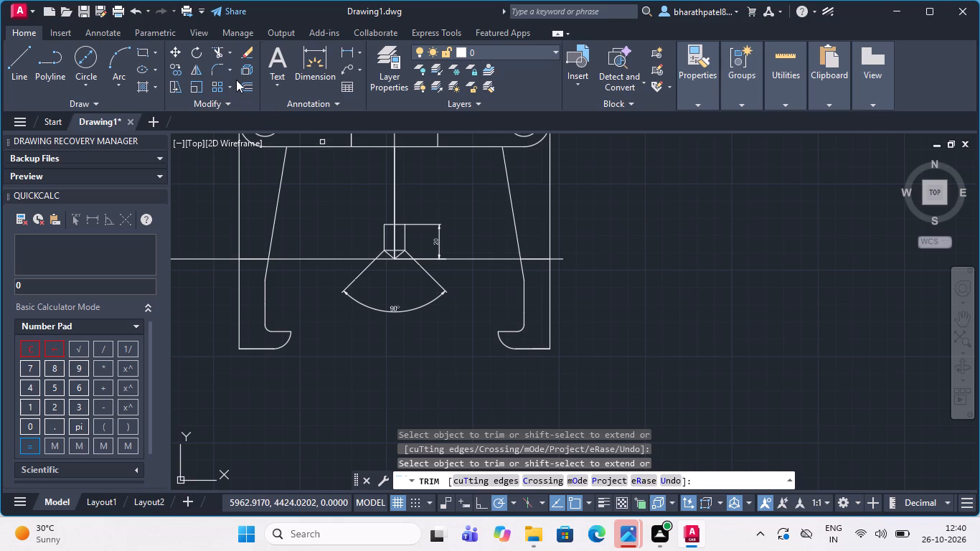
Fillet the left foot's lower outer corner between the arm's outer edge and the bottom edge with radius 6.
{"action": "left_click", "coordinate": [214, 70]}
{"action": "left_click_drag", "start_coordinate": [651, 477], "coordinate": [649, 484]}
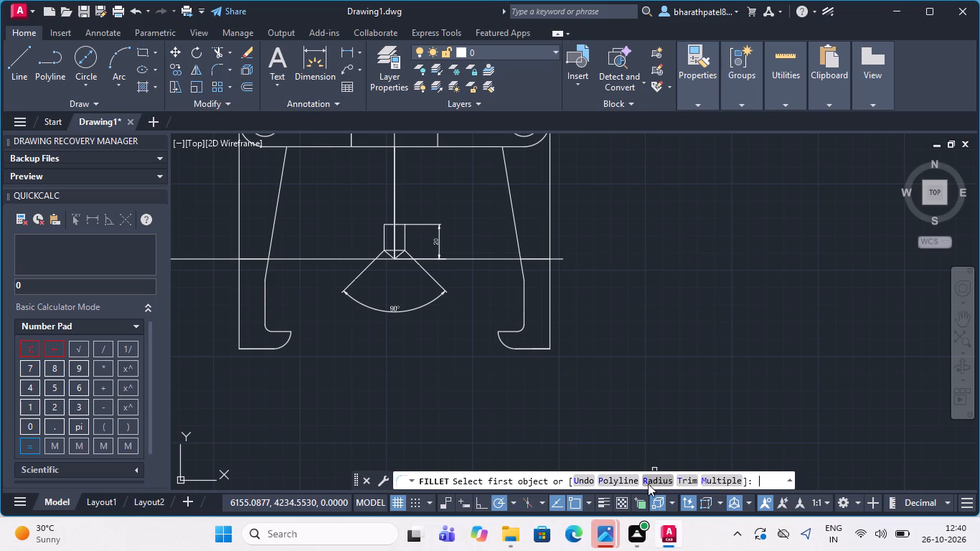
{"action": "key", "text": "6"}
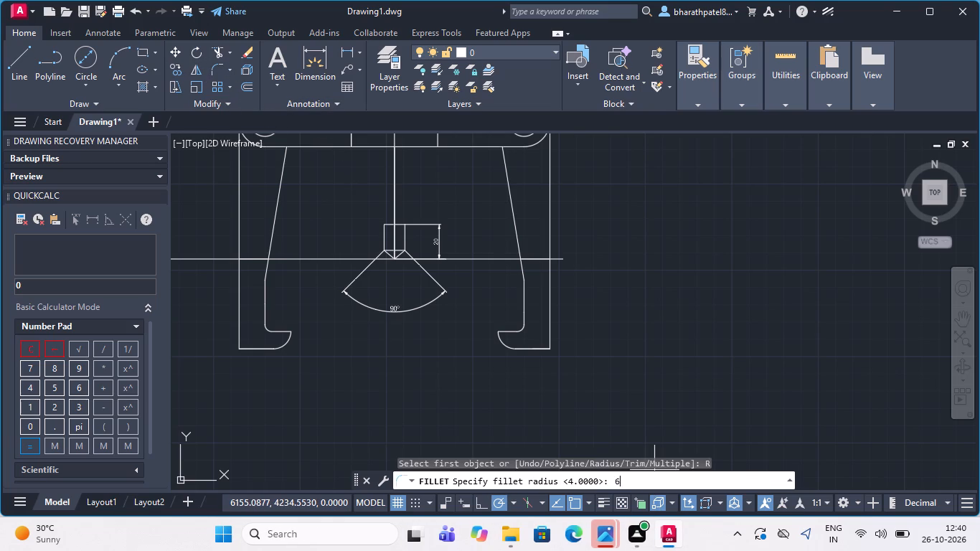
{"action": "key", "text": "Return"}
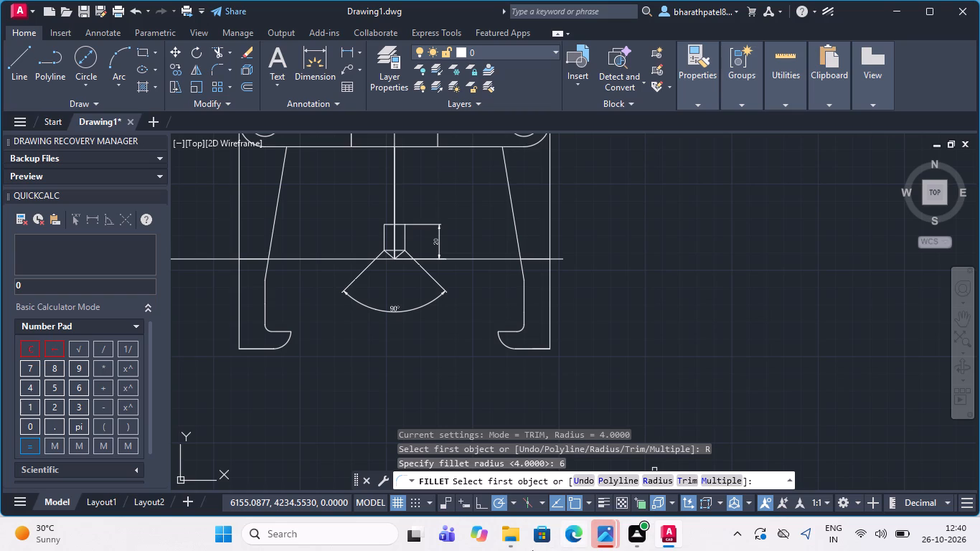
{"action": "scroll", "coordinate": [224, 388], "scroll_direction": "up", "scroll_amount": 4}
{"action": "scroll", "coordinate": [285, 277], "scroll_direction": "down", "scroll_amount": 2}
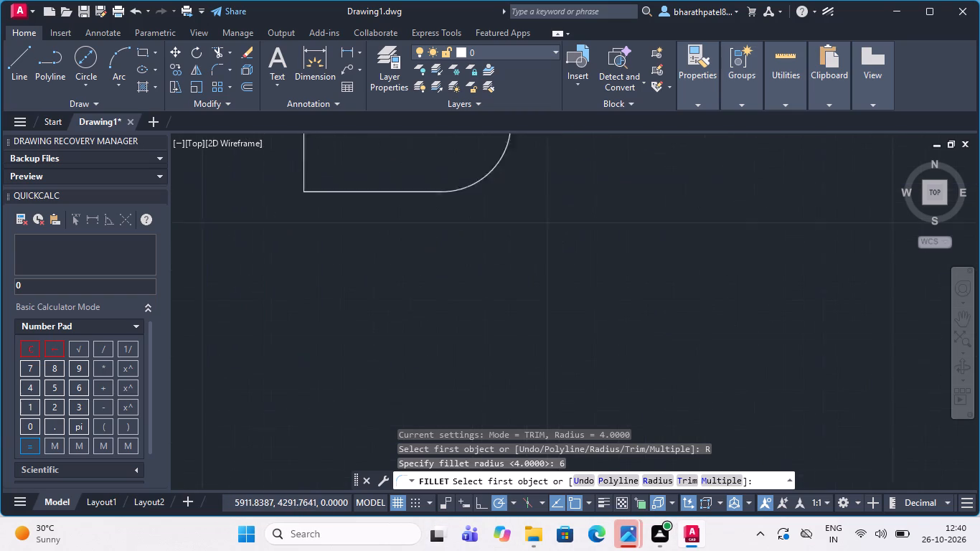
{"action": "left_click", "coordinate": [296, 202]}
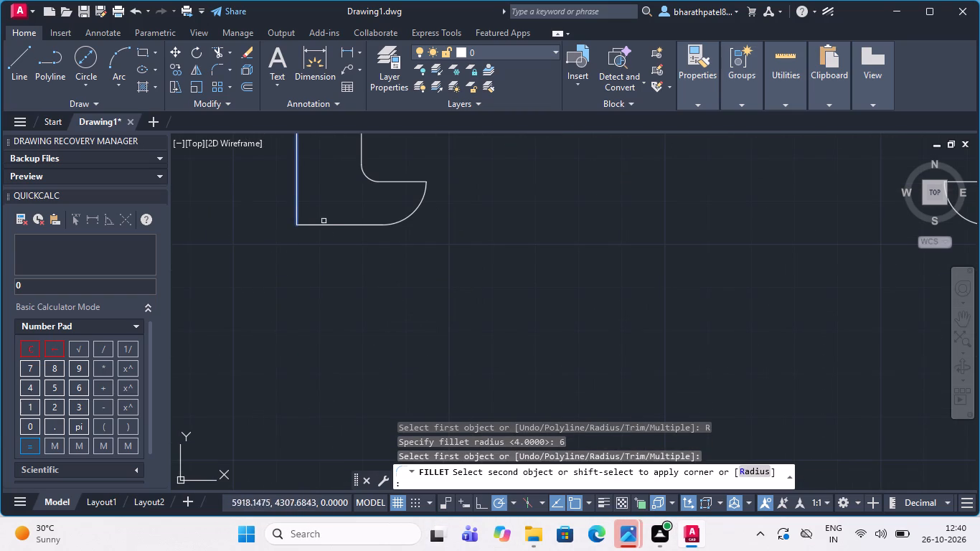
{"action": "left_click", "coordinate": [329, 225]}
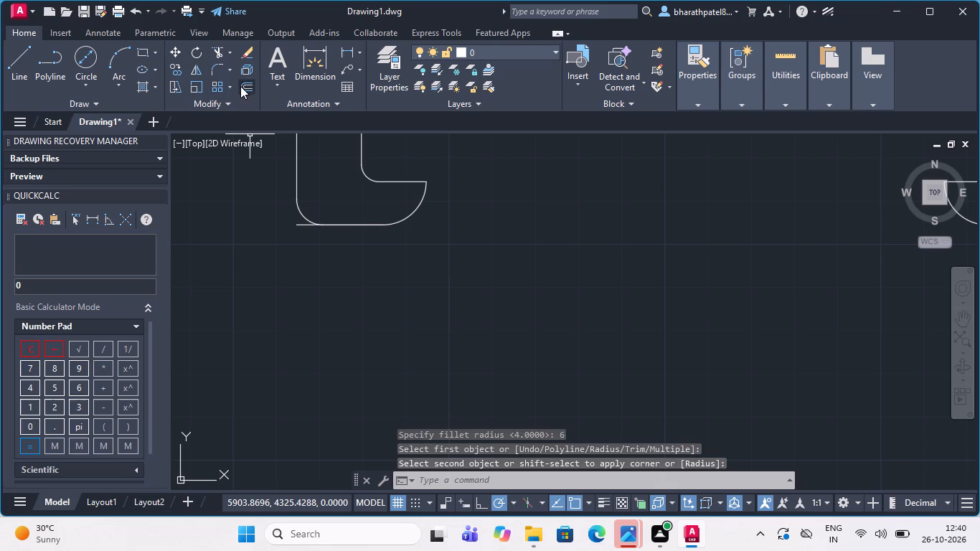
Fillet the right foot's lower outer corner between the arm's outer edge and the bottom edge with radius 6.
{"action": "left_click", "coordinate": [210, 64]}
{"action": "scroll", "coordinate": [209, 279], "scroll_direction": "down", "scroll_amount": 3}
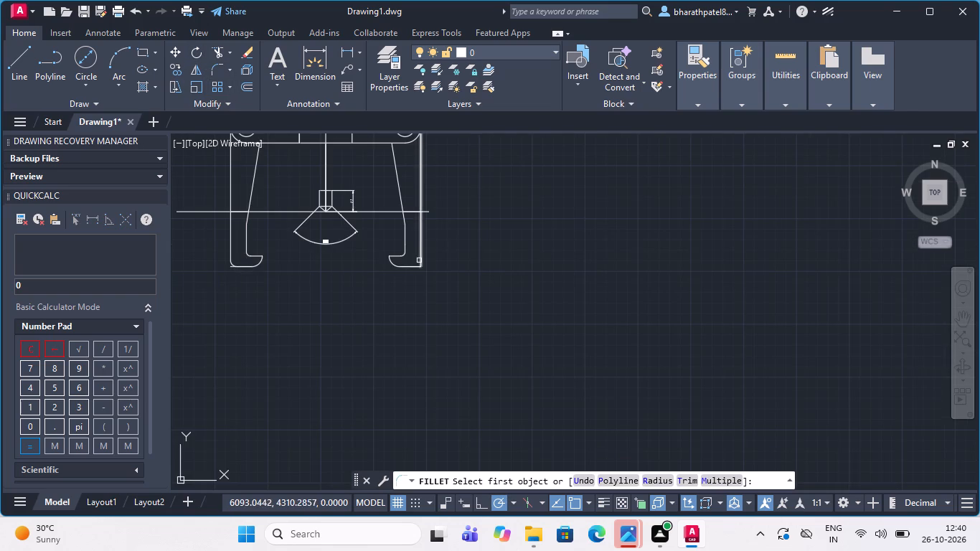
{"action": "scroll", "coordinate": [410, 276], "scroll_direction": "up", "scroll_amount": 4}
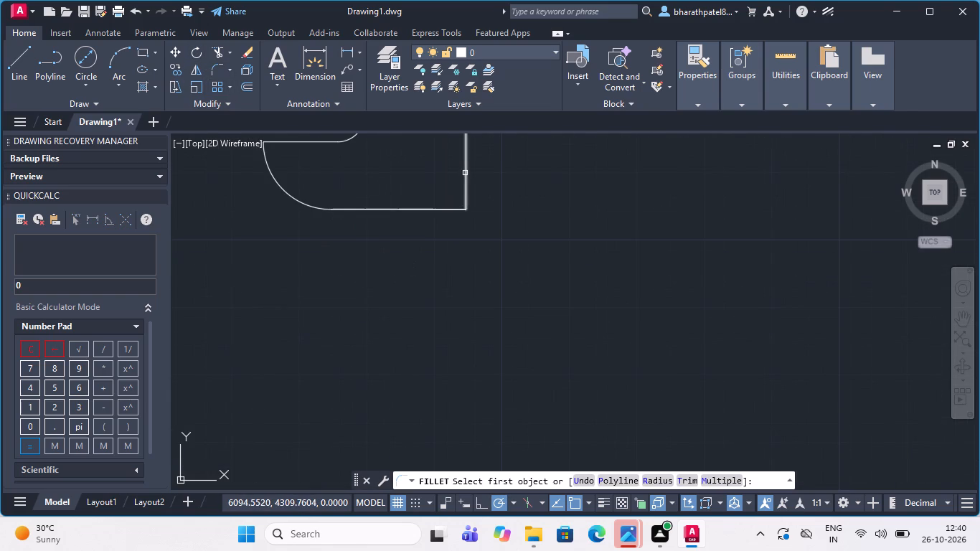
{"action": "left_click", "coordinate": [465, 173]}
{"action": "left_click", "coordinate": [438, 211]}
{"action": "scroll", "coordinate": [442, 216], "scroll_direction": "down", "scroll_amount": 4}
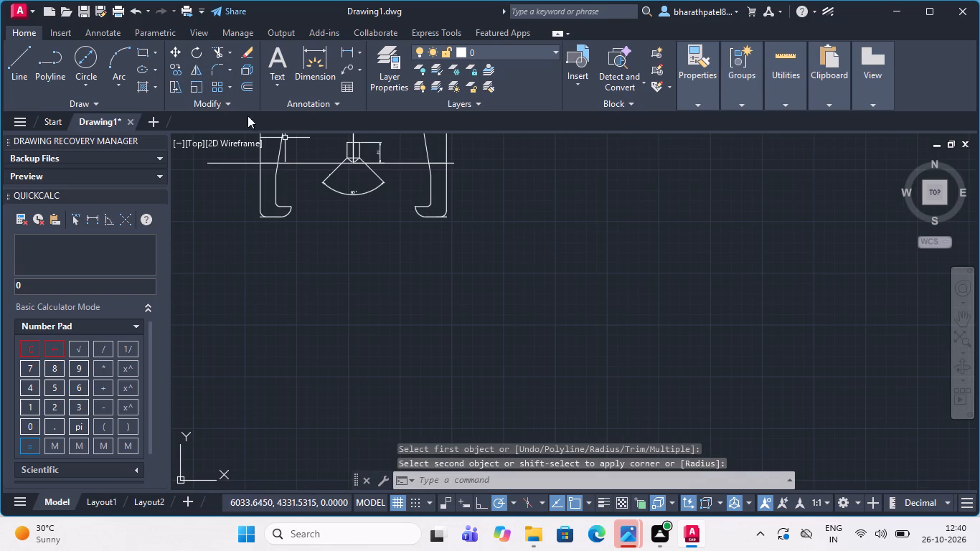
Trim the left foot's bottom line where it extends past the rounded lower outer corner.
{"action": "left_click", "coordinate": [212, 55]}
{"action": "scroll", "coordinate": [255, 218], "scroll_direction": "up", "scroll_amount": 4}
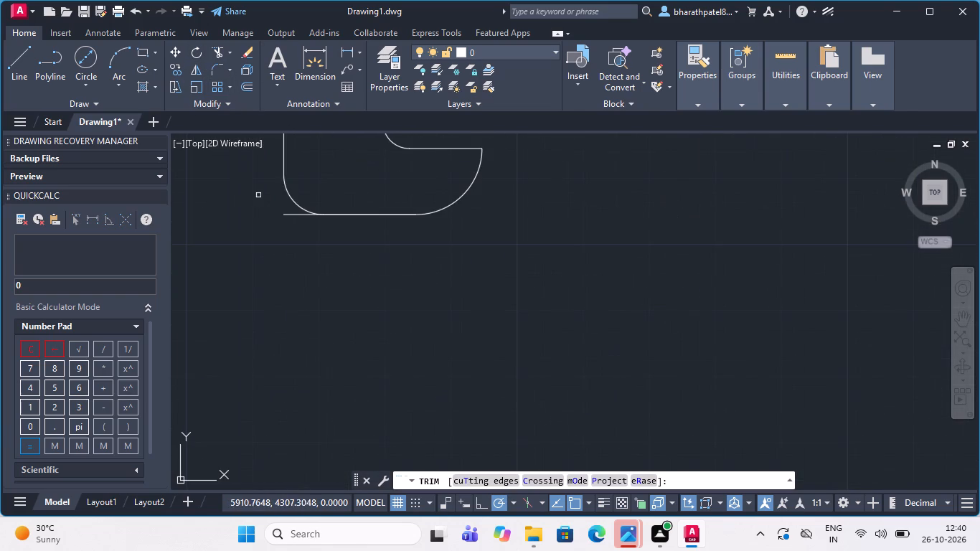
{"action": "left_click_drag", "start_coordinate": [258, 195], "coordinate": [281, 195]}
{"action": "left_click", "coordinate": [300, 220]}
{"action": "scroll", "coordinate": [484, 248], "scroll_direction": "down", "scroll_amount": 2}
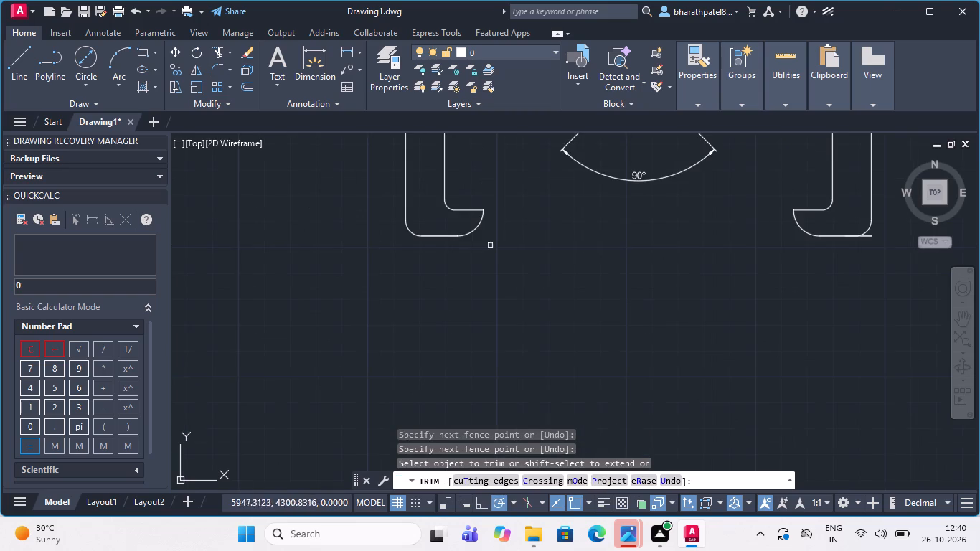
Trim the right foot's bottom line where it extends past the rounded lower outer corner.
{"action": "scroll", "coordinate": [542, 267], "scroll_direction": "down", "scroll_amount": 2}
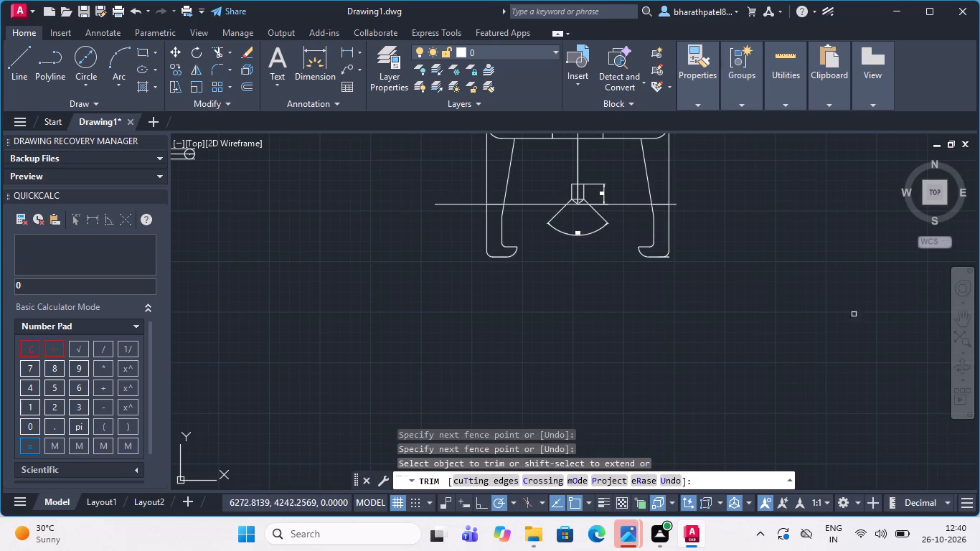
{"action": "scroll", "coordinate": [697, 255], "scroll_direction": "up", "scroll_amount": 1}
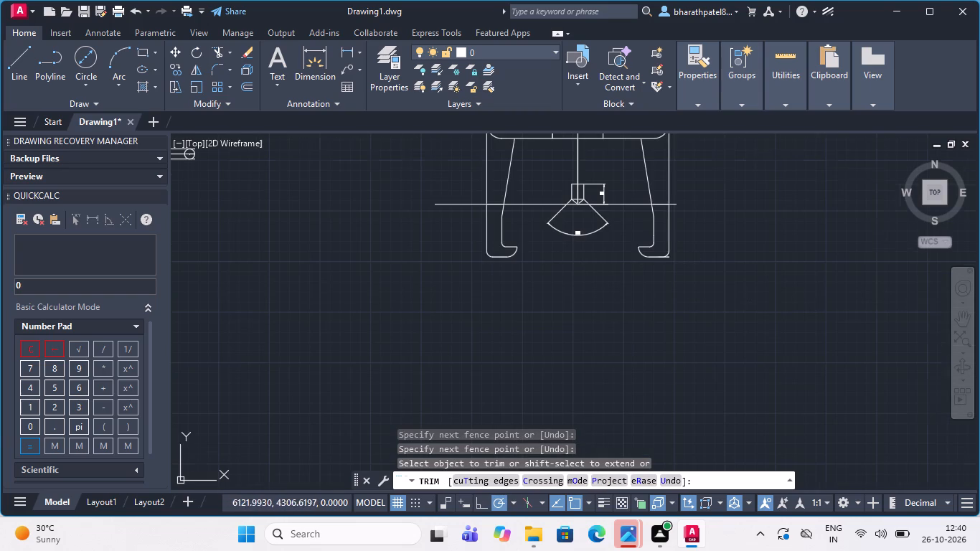
{"action": "scroll", "coordinate": [697, 255], "scroll_direction": "up", "scroll_amount": 2}
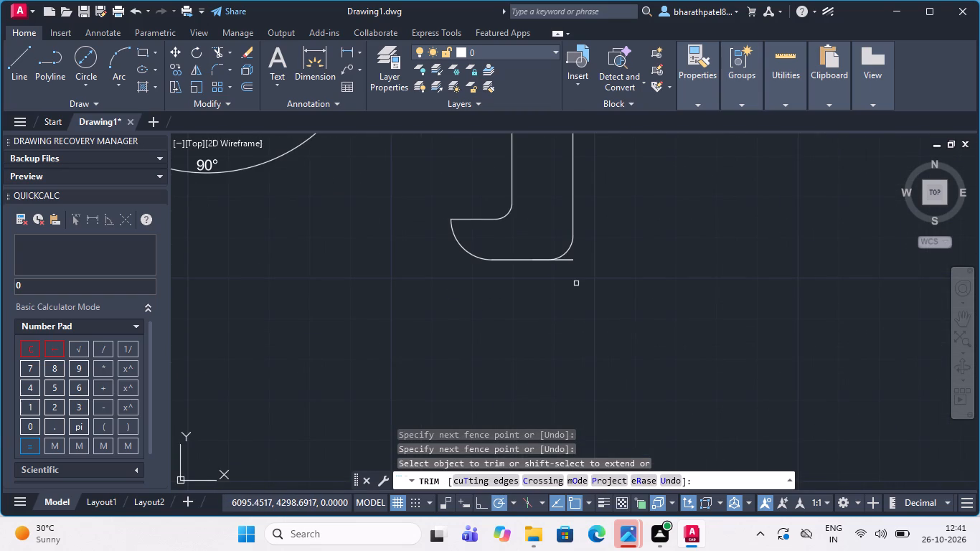
{"action": "scroll", "coordinate": [576, 283], "scroll_direction": "up", "scroll_amount": 2}
{"action": "left_click_drag", "start_coordinate": [567, 212], "coordinate": [552, 232]}
{"action": "left_click", "coordinate": [502, 253]}
Trim the crossbar's horizontal centre line outside the large right hole and from that hole's edge to its centre.
{"action": "scroll", "coordinate": [515, 270], "scroll_direction": "down", "scroll_amount": 7}
{"action": "scroll", "coordinate": [453, 287], "scroll_direction": "down", "scroll_amount": 1}
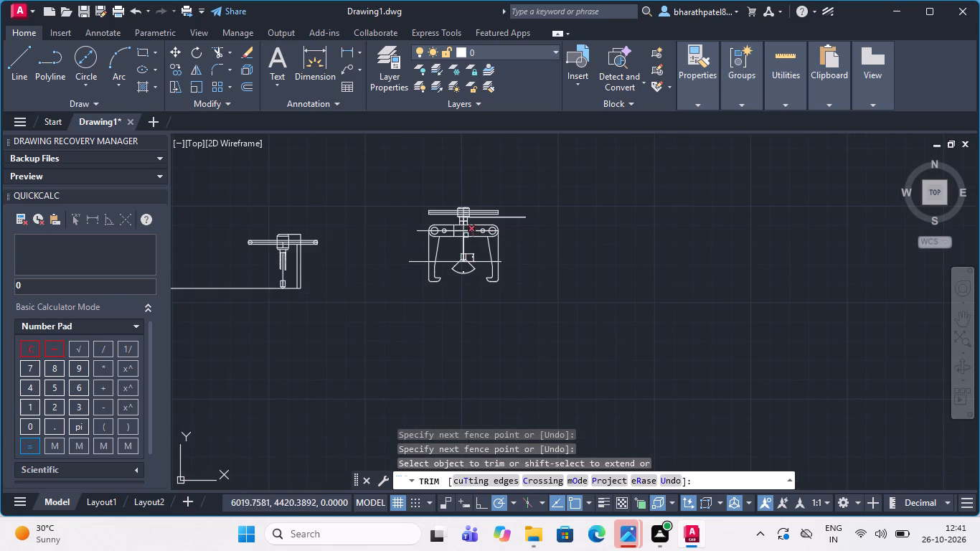
{"action": "scroll", "coordinate": [461, 235], "scroll_direction": "up", "scroll_amount": 3}
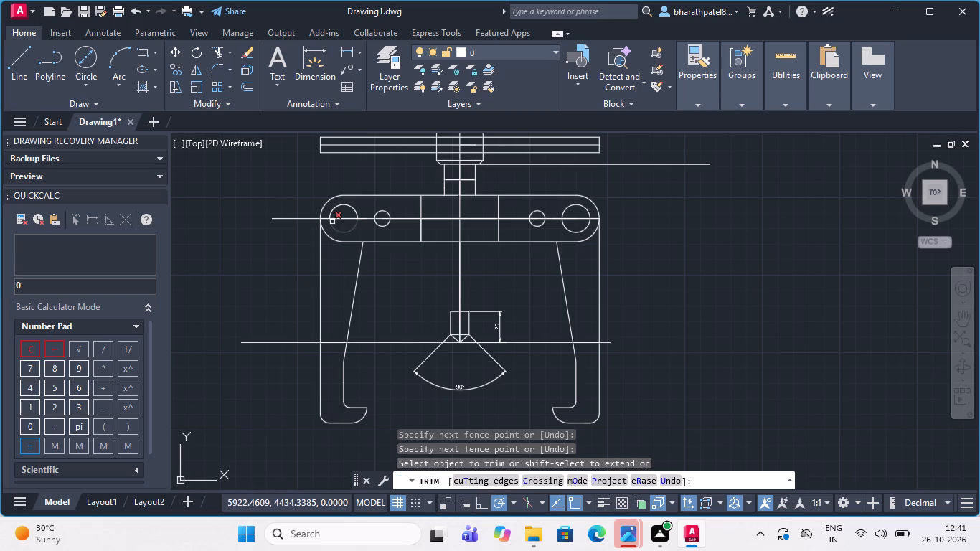
{"action": "scroll", "coordinate": [326, 224], "scroll_direction": "down", "scroll_amount": 1}
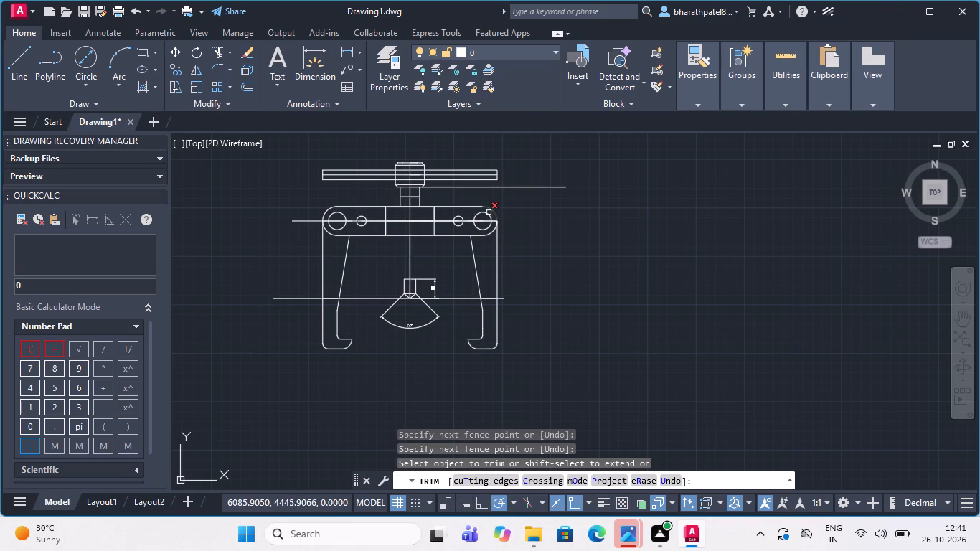
{"action": "scroll", "coordinate": [489, 216], "scroll_direction": "up", "scroll_amount": 4}
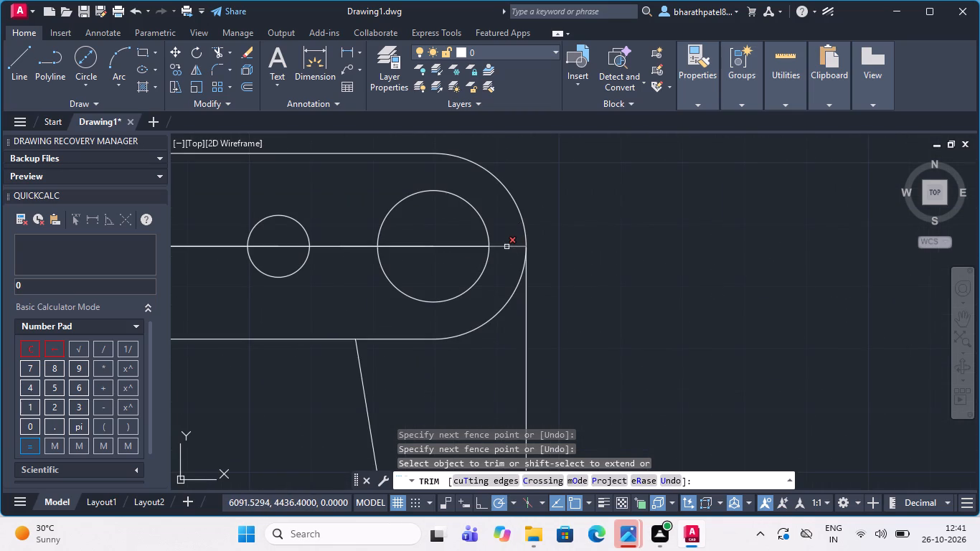
{"action": "left_click", "coordinate": [507, 247]}
{"action": "left_click", "coordinate": [504, 247]}
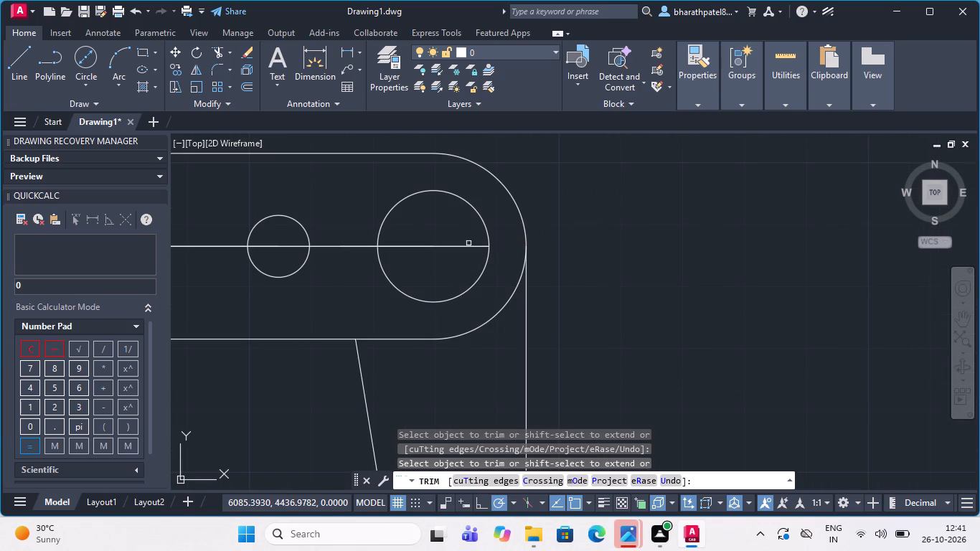
{"action": "left_click", "coordinate": [463, 232]}
{"action": "left_click", "coordinate": [465, 262]}
{"action": "scroll", "coordinate": [463, 255], "scroll_direction": "down", "scroll_amount": 4}
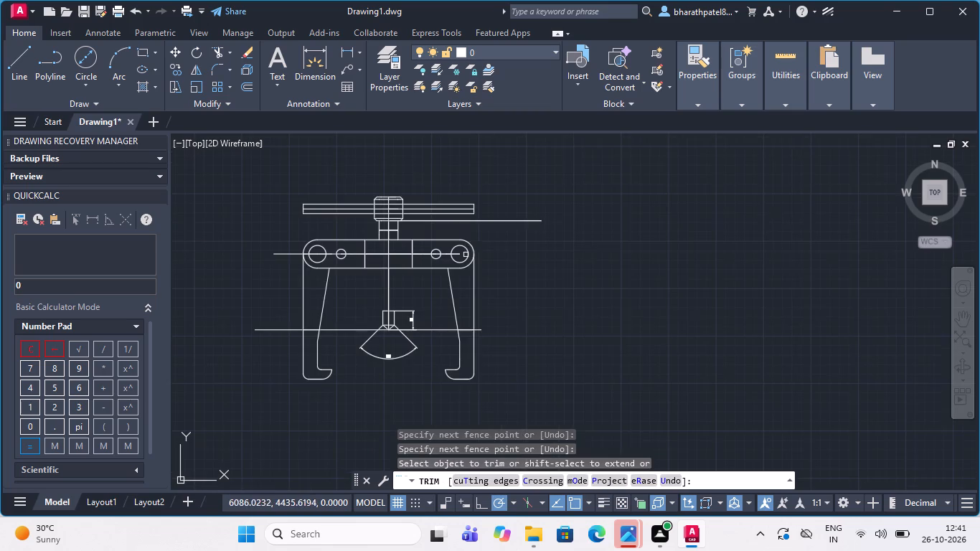
Trim the crossbar's horizontal centre line beyond the rounded left end, up to the large left hole, and from its edge to its centre.
{"action": "scroll", "coordinate": [298, 255], "scroll_direction": "up", "scroll_amount": 3}
{"action": "left_click", "coordinate": [278, 222]}
{"action": "left_click", "coordinate": [257, 288]}
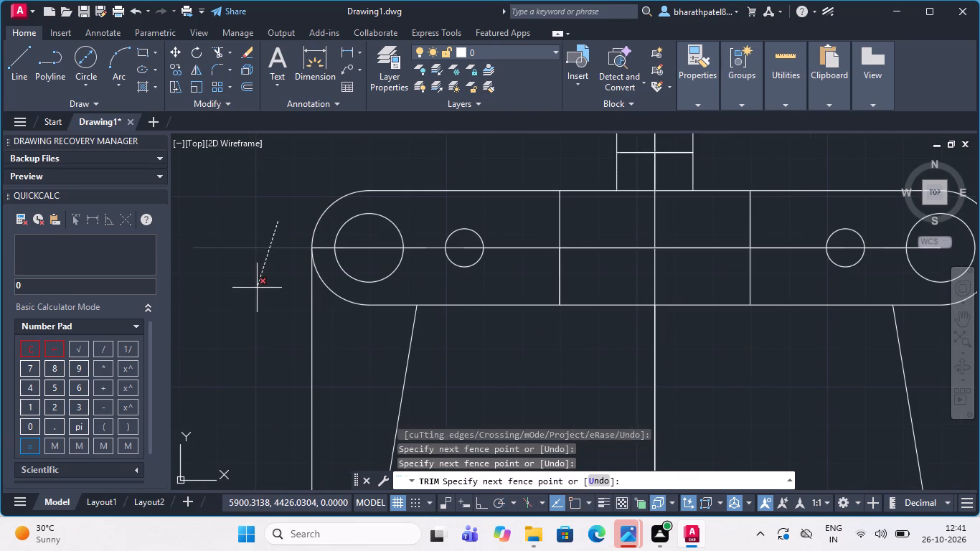
{"action": "scroll", "coordinate": [321, 247], "scroll_direction": "up", "scroll_amount": 4}
{"action": "left_click", "coordinate": [324, 221]}
{"action": "left_click", "coordinate": [321, 279]}
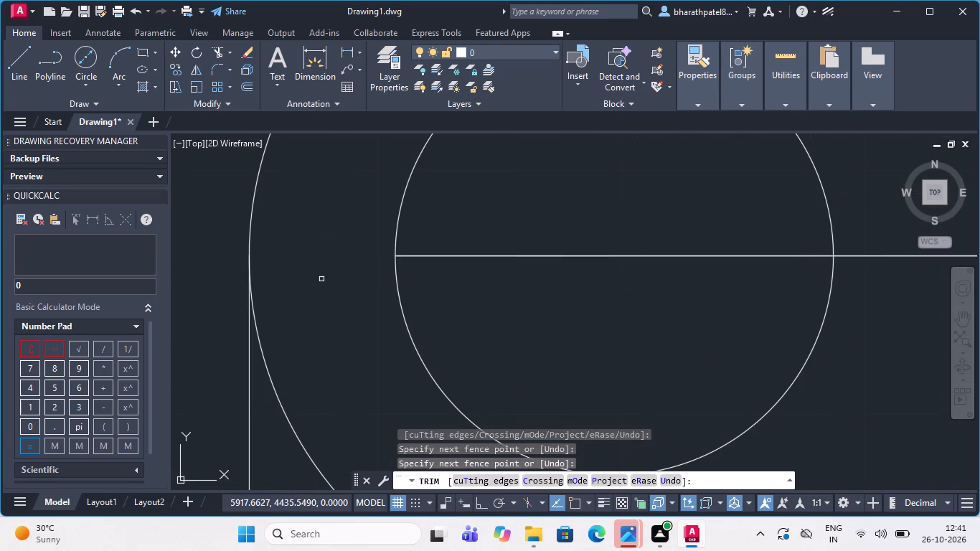
{"action": "left_click", "coordinate": [463, 213]}
{"action": "left_click", "coordinate": [443, 292]}
{"action": "scroll", "coordinate": [426, 277], "scroll_direction": "down", "scroll_amount": 5}
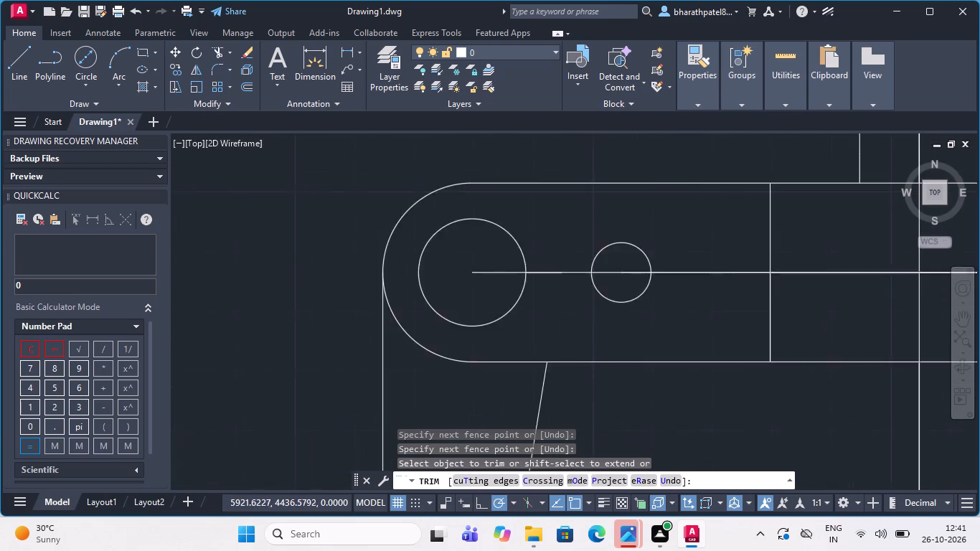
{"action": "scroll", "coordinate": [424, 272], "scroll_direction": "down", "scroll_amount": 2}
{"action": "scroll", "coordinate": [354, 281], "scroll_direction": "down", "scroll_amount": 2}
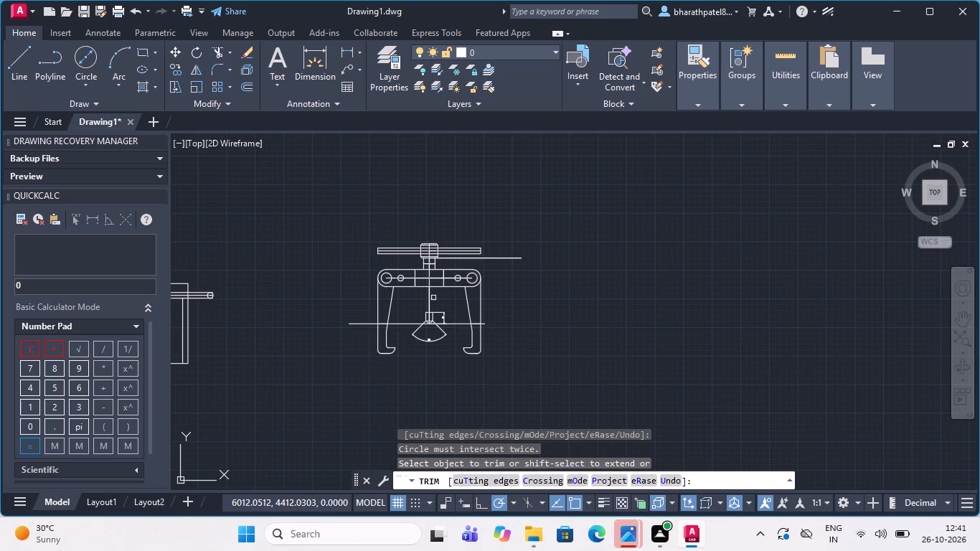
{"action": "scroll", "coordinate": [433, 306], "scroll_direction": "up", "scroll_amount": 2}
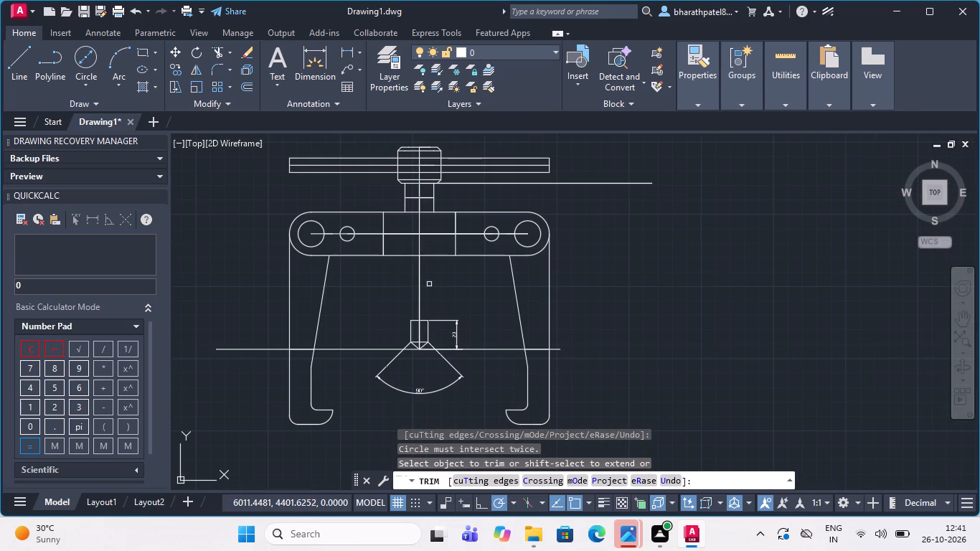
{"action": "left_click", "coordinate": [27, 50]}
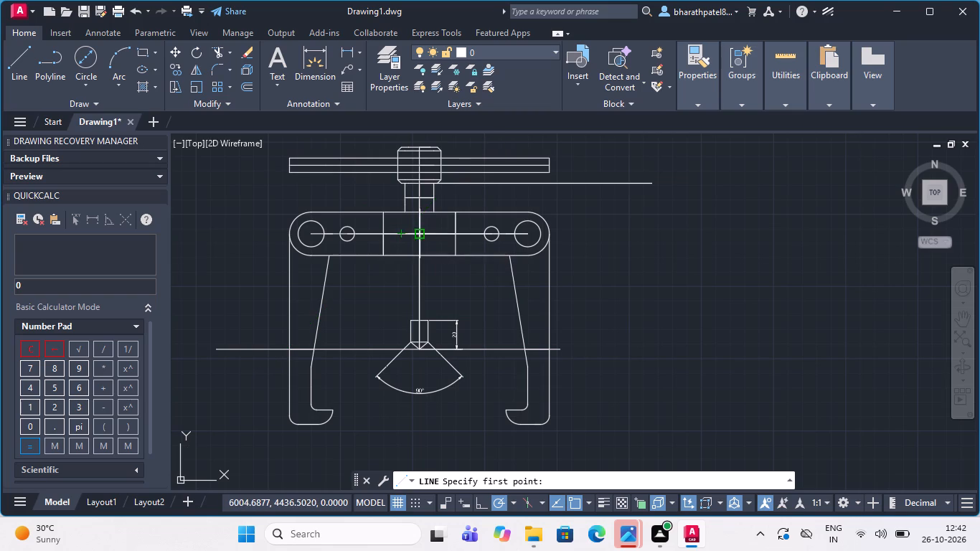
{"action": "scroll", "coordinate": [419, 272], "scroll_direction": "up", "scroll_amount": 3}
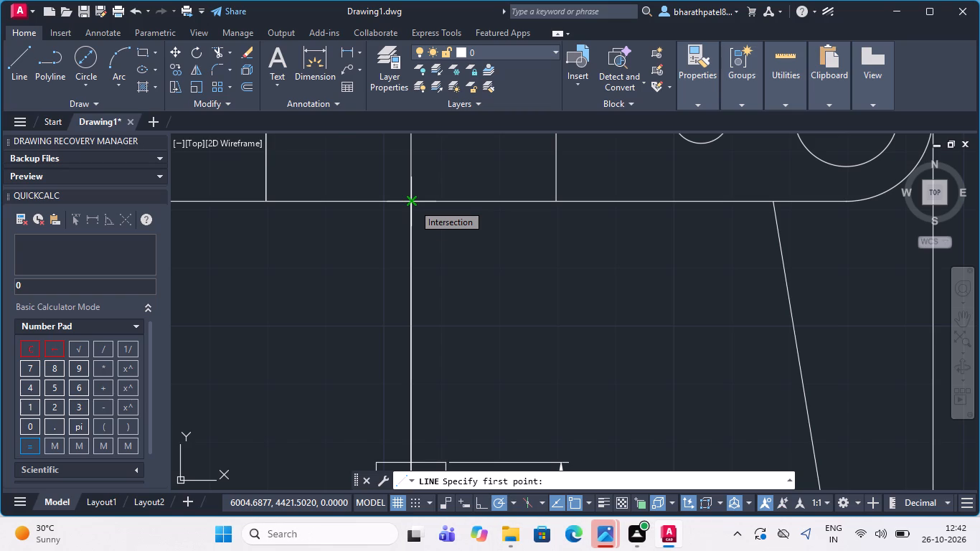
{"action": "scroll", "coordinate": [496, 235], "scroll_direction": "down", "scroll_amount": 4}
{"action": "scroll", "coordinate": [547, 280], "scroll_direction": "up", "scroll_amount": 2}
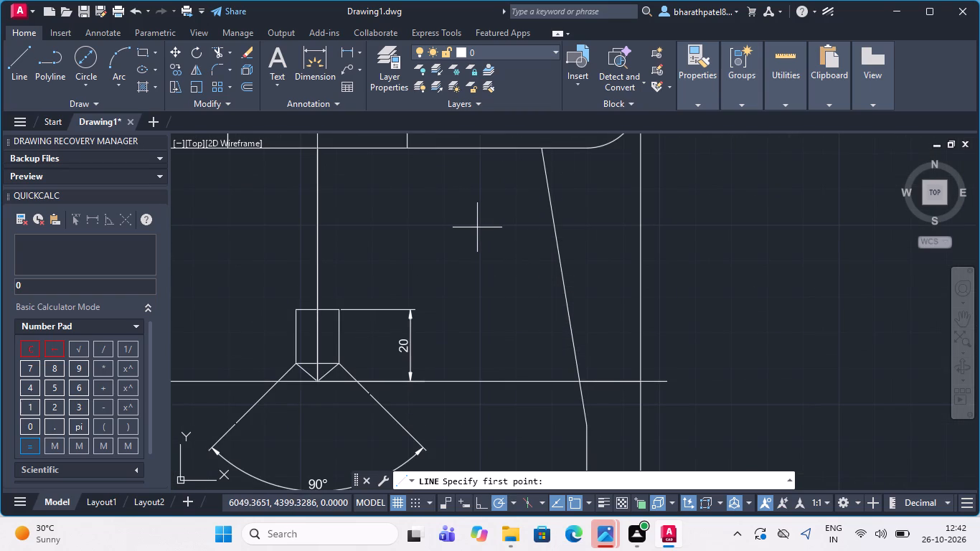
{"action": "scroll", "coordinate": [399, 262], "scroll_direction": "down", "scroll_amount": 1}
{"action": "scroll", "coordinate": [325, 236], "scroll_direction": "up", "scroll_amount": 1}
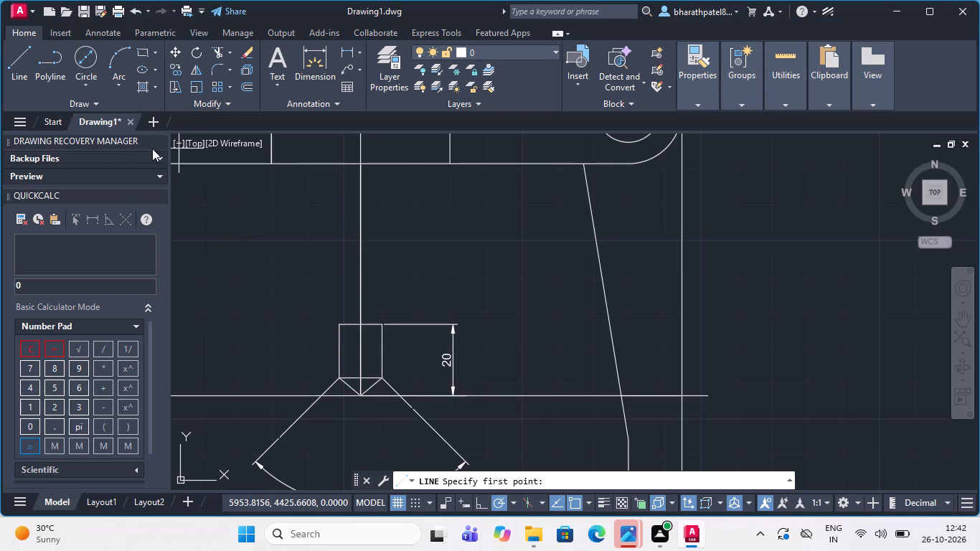
Draw a vertical line about 88.6 long from the screw tip rectangle's upper right corner up through the crossbar into the neck.
{"action": "left_click", "coordinate": [8, 67]}
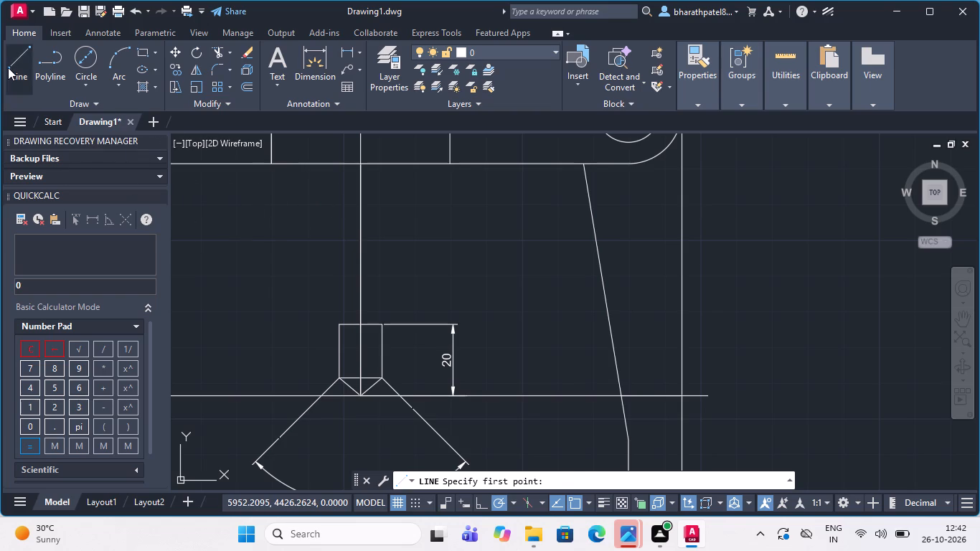
{"action": "scroll", "coordinate": [377, 323], "scroll_direction": "up", "scroll_amount": 3}
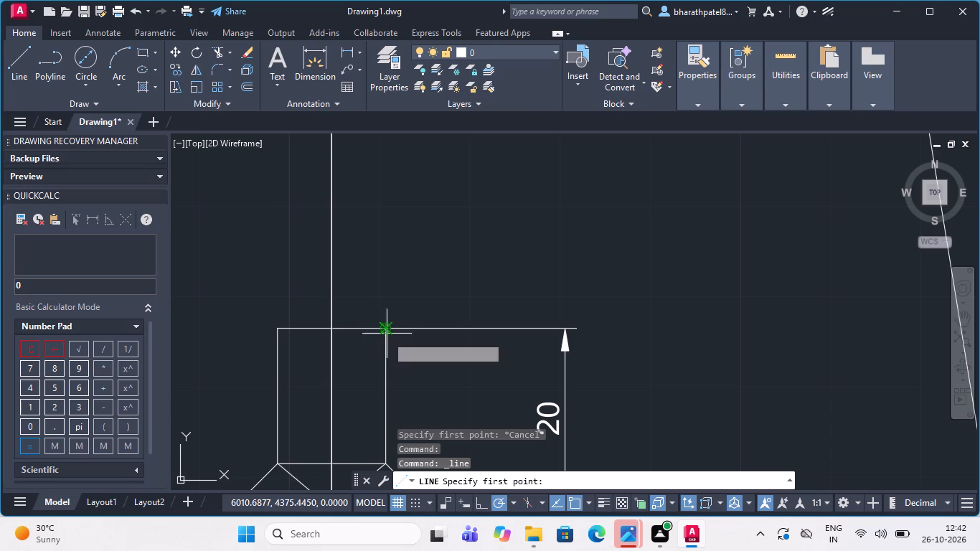
{"action": "left_click", "coordinate": [387, 329]}
{"action": "scroll", "coordinate": [387, 329], "scroll_direction": "down", "scroll_amount": 4}
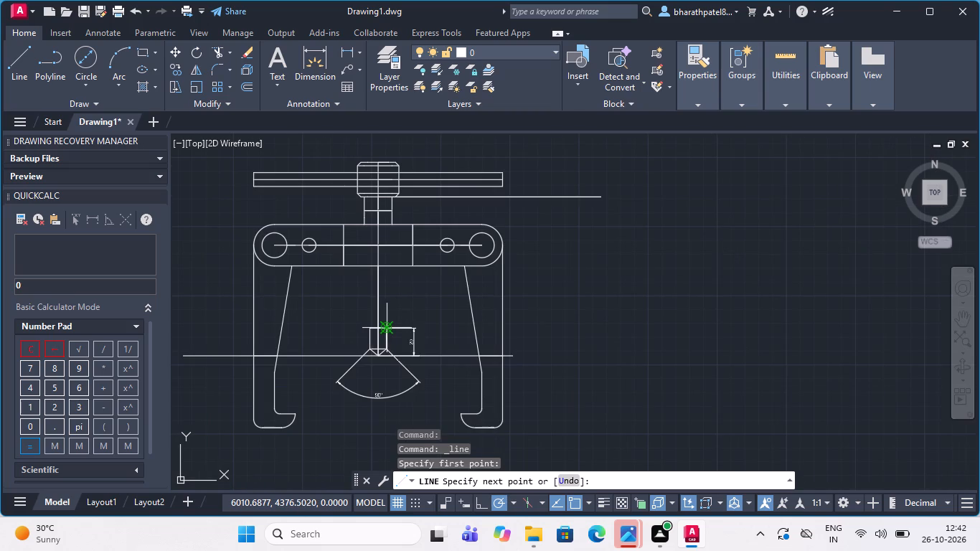
{"action": "scroll", "coordinate": [387, 329], "scroll_direction": "up", "scroll_amount": 1}
{"action": "scroll", "coordinate": [387, 329], "scroll_direction": "down", "scroll_amount": 1}
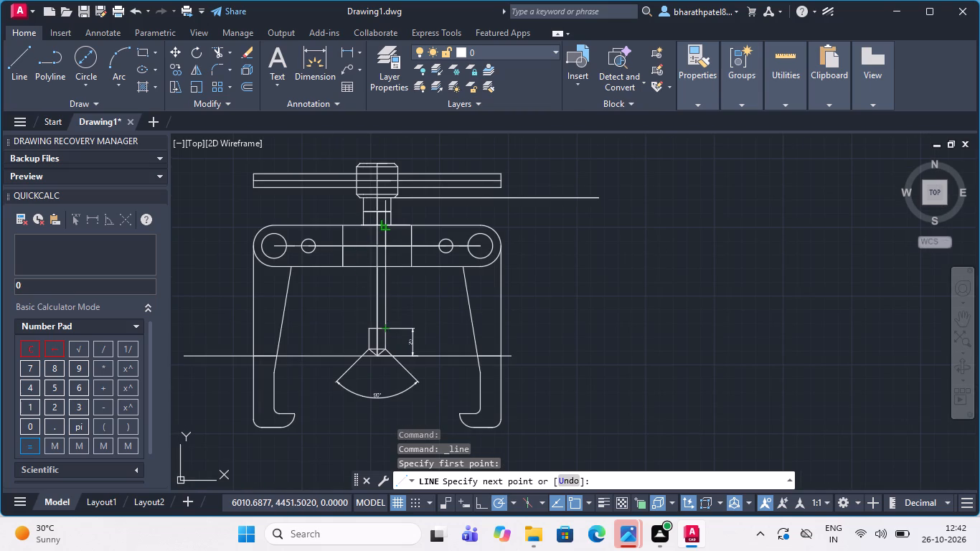
{"action": "scroll", "coordinate": [391, 222], "scroll_direction": "up", "scroll_amount": 2}
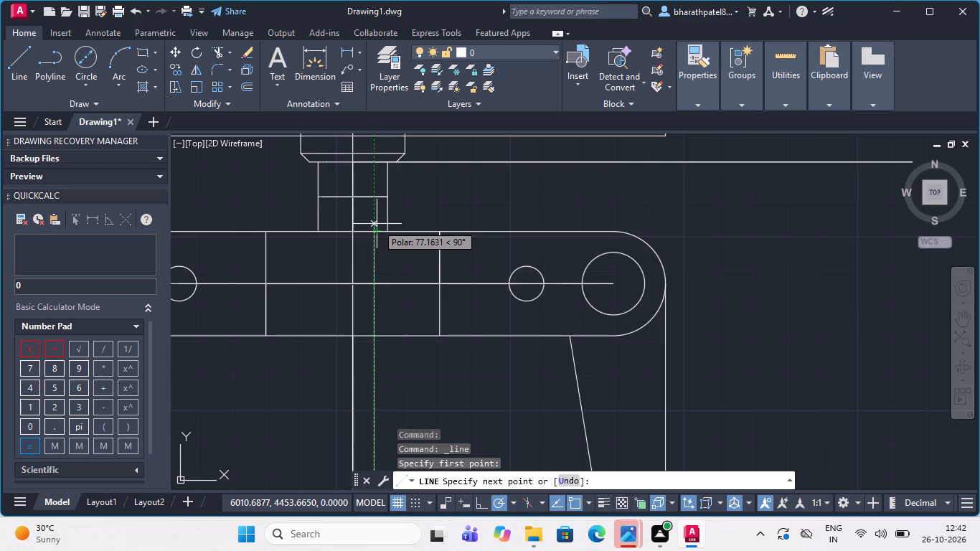
{"action": "scroll", "coordinate": [377, 224], "scroll_direction": "down", "scroll_amount": 1}
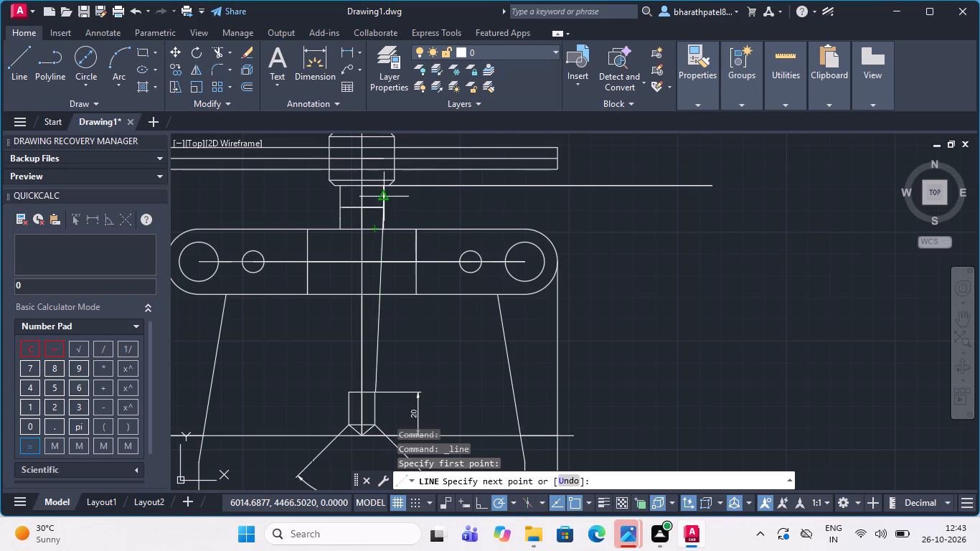
{"action": "scroll", "coordinate": [372, 202], "scroll_direction": "up", "scroll_amount": 2}
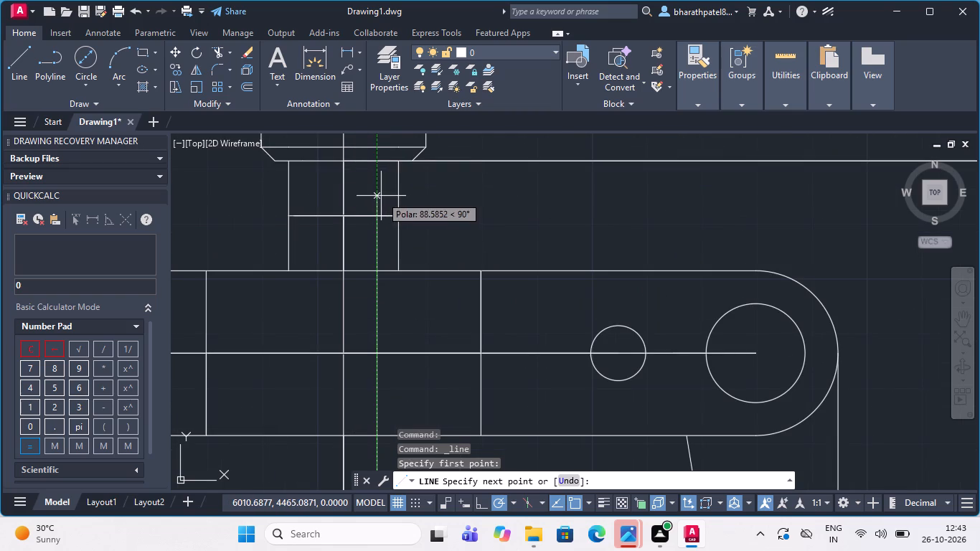
{"action": "left_click", "coordinate": [381, 196]}
{"action": "key", "text": "Escape"}
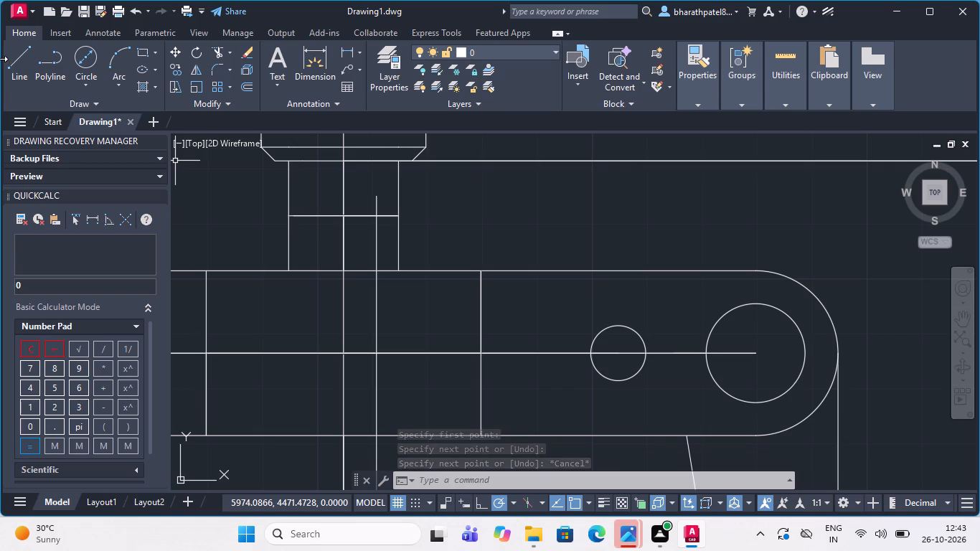
Draw a vertical line about 88.8 long from the screw tip rectangle's upper left corner up through the crossbar into the neck.
{"action": "left_click", "coordinate": [22, 57]}
{"action": "scroll", "coordinate": [326, 159], "scroll_direction": "down", "scroll_amount": 2}
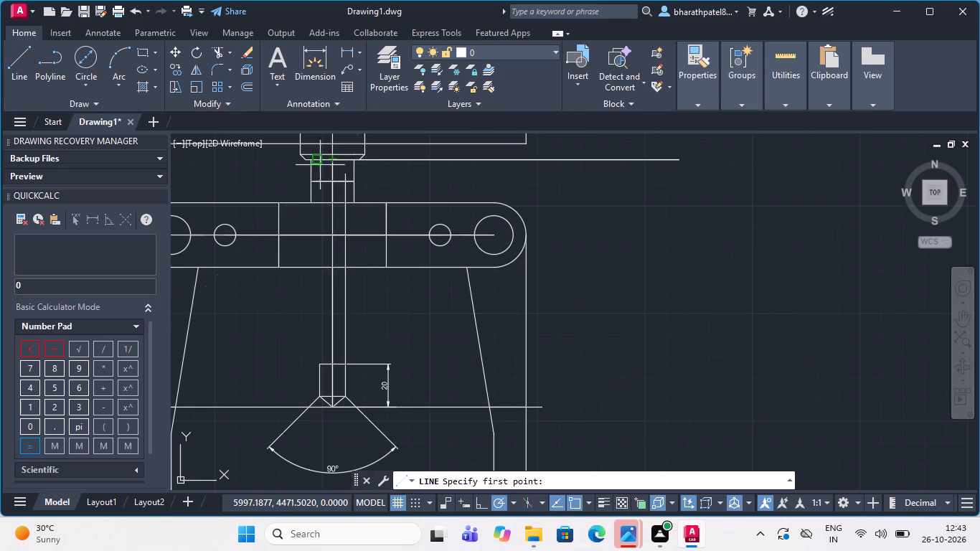
{"action": "scroll", "coordinate": [306, 354], "scroll_direction": "up", "scroll_amount": 3}
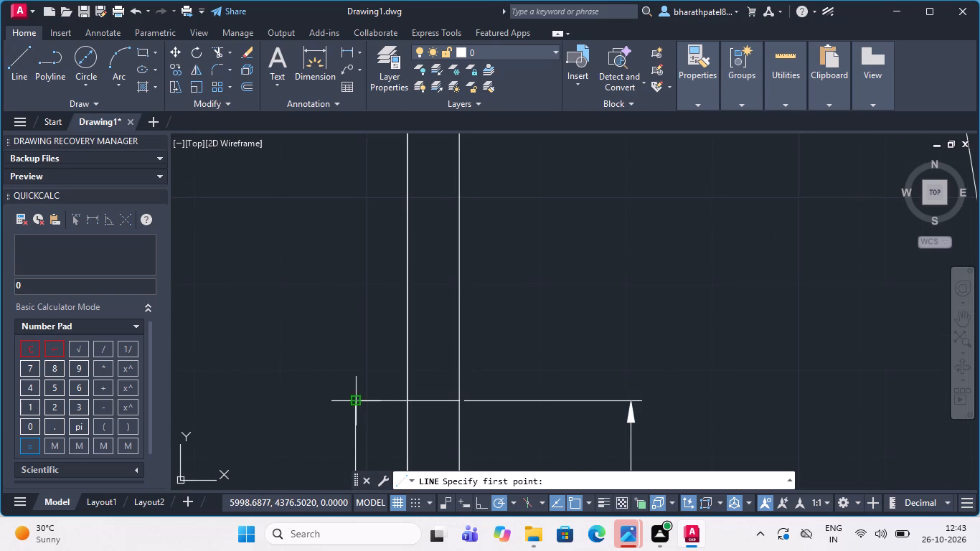
{"action": "left_click", "coordinate": [355, 405]}
{"action": "scroll", "coordinate": [357, 345], "scroll_direction": "down", "scroll_amount": 4}
{"action": "scroll", "coordinate": [357, 345], "scroll_direction": "up", "scroll_amount": 1}
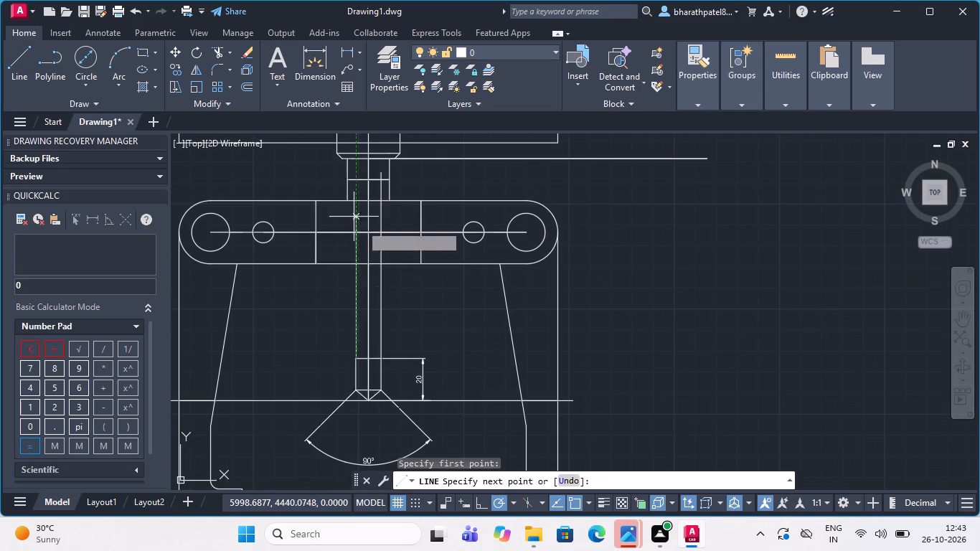
{"action": "scroll", "coordinate": [353, 189], "scroll_direction": "up", "scroll_amount": 2}
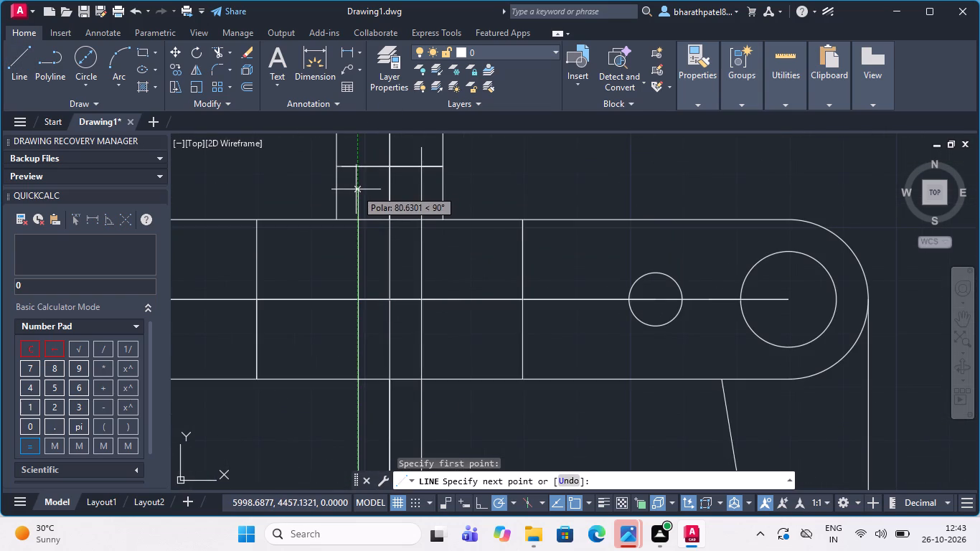
{"action": "left_click", "coordinate": [357, 146]}
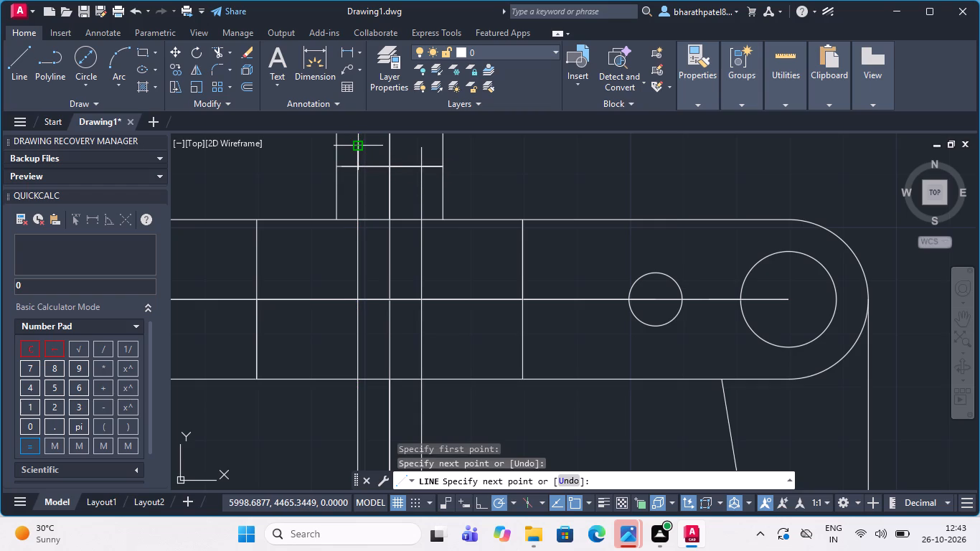
{"action": "key", "text": "Escape"}
Trim the two inner vertical shaft lines where they extend above the neck's horizontal line.
{"action": "left_click", "coordinate": [217, 49]}
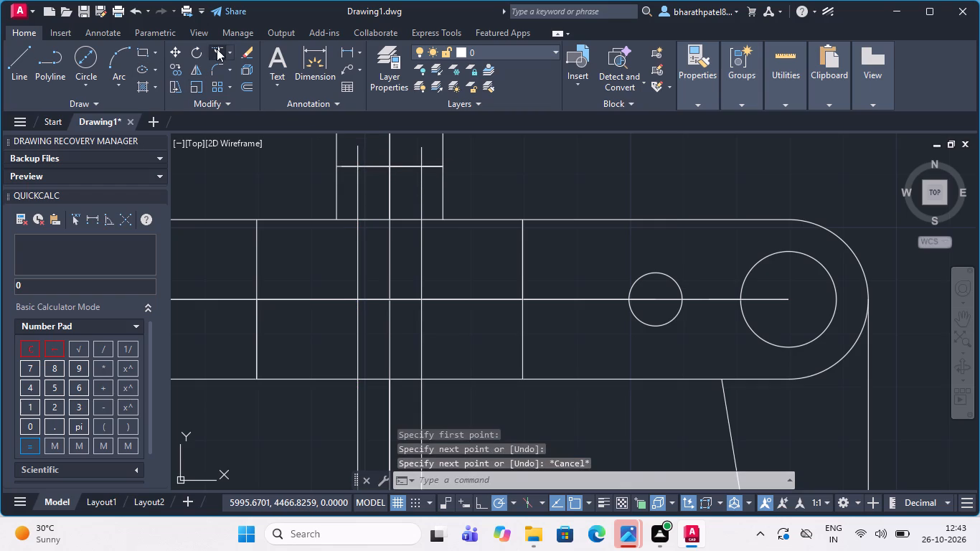
{"action": "left_click", "coordinate": [356, 153]}
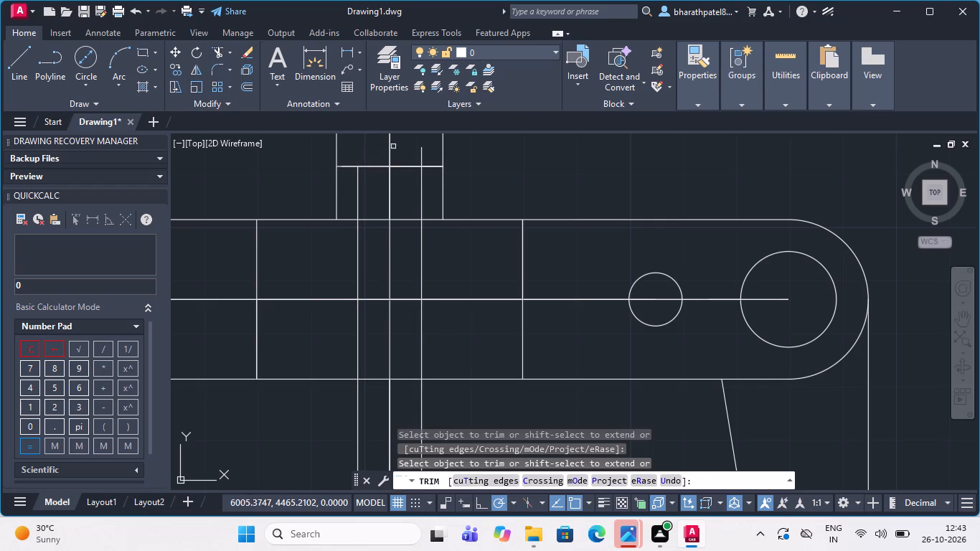
{"action": "left_click", "coordinate": [422, 155]}
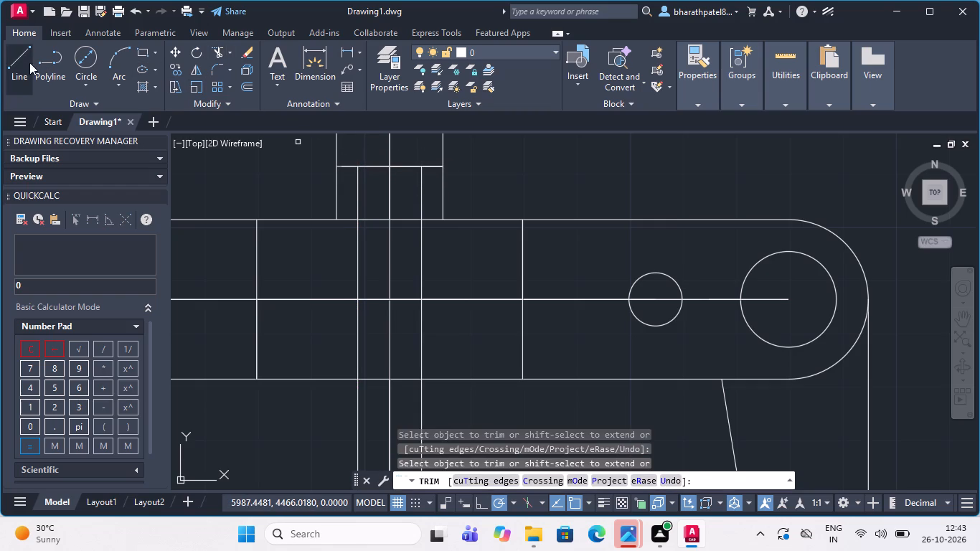
Draw a vertical line about 77.8 long from the neck's lower right corner down past the tip rectangle's top edge.
{"action": "left_click", "coordinate": [17, 62]}
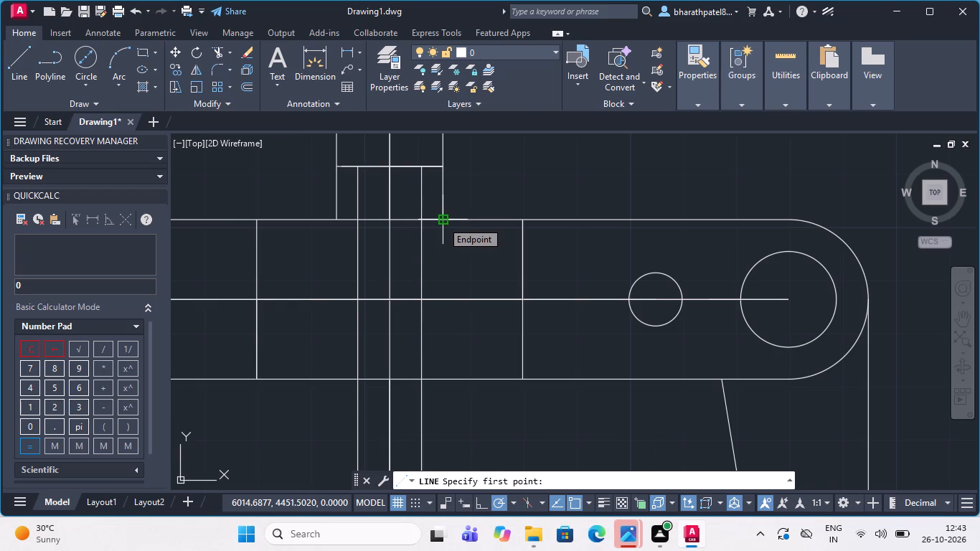
{"action": "scroll", "coordinate": [445, 223], "scroll_direction": "up", "scroll_amount": 4}
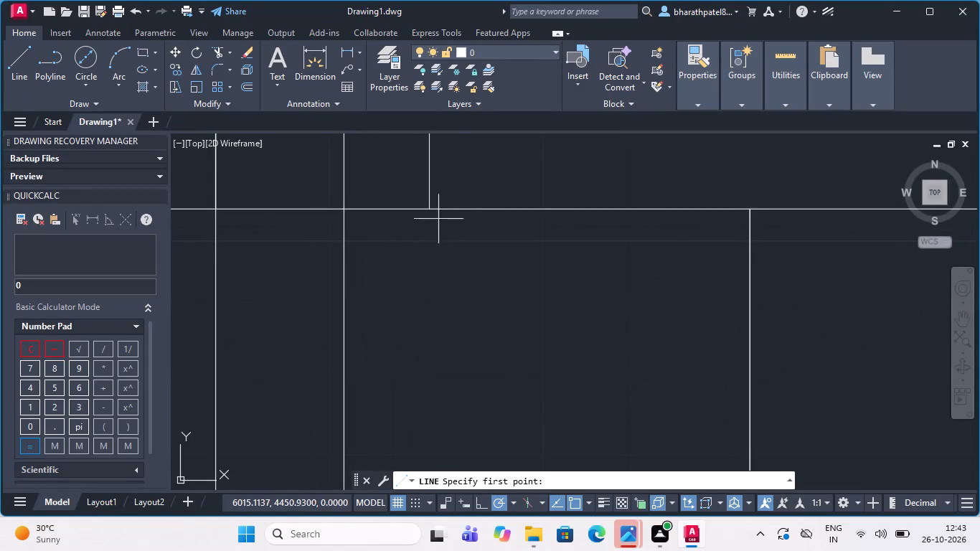
{"action": "left_click", "coordinate": [433, 209]}
{"action": "scroll", "coordinate": [433, 209], "scroll_direction": "down", "scroll_amount": 6}
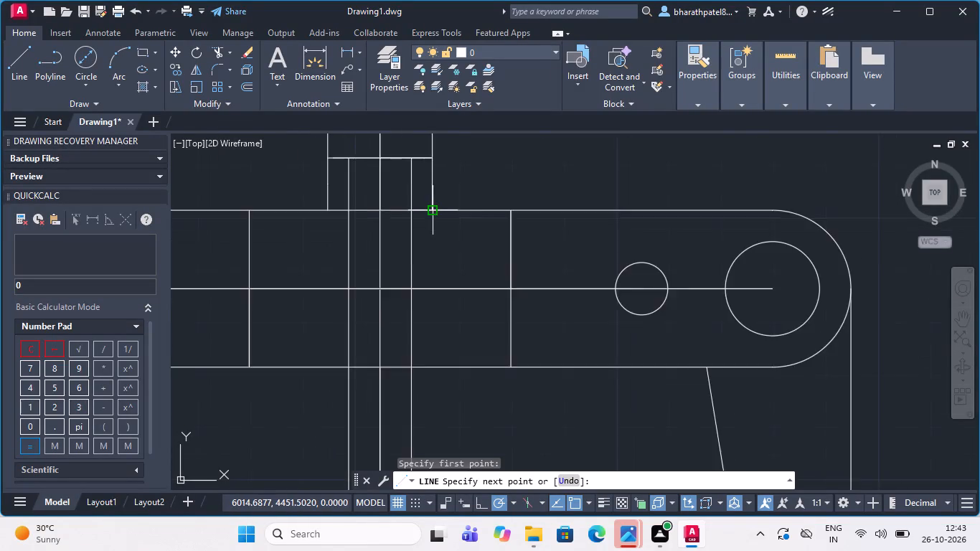
{"action": "scroll", "coordinate": [433, 209], "scroll_direction": "down", "scroll_amount": 3}
{"action": "scroll", "coordinate": [435, 308], "scroll_direction": "up", "scroll_amount": 4}
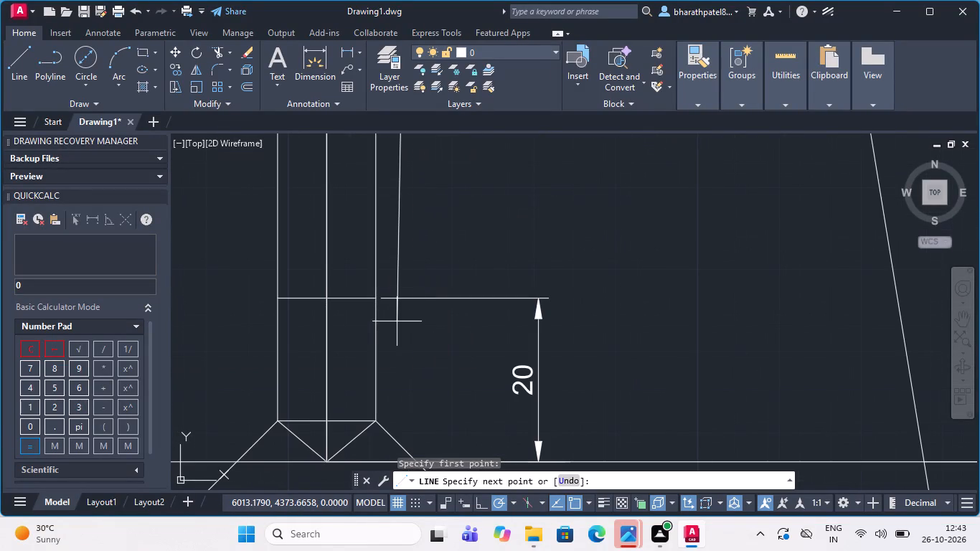
{"action": "left_click", "coordinate": [408, 321]}
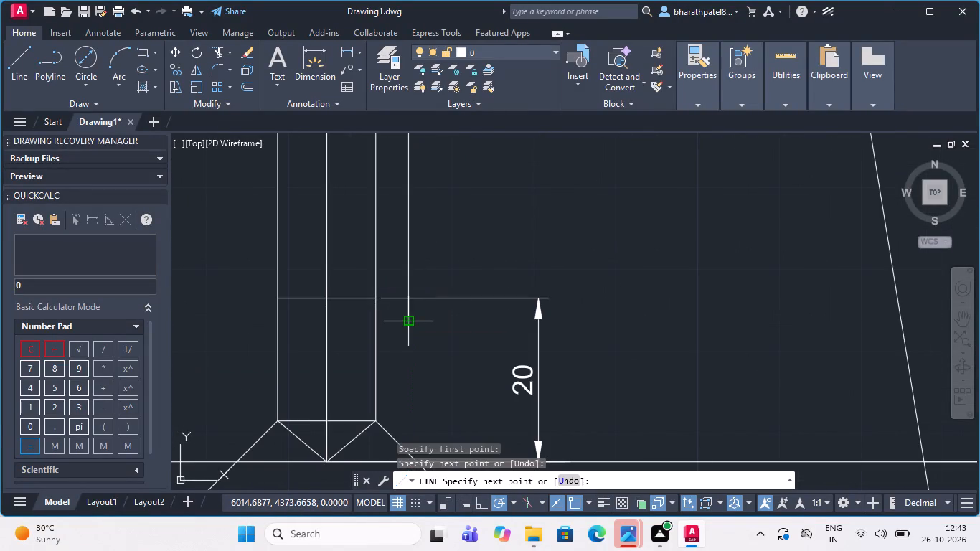
{"action": "key", "text": "Escape"}
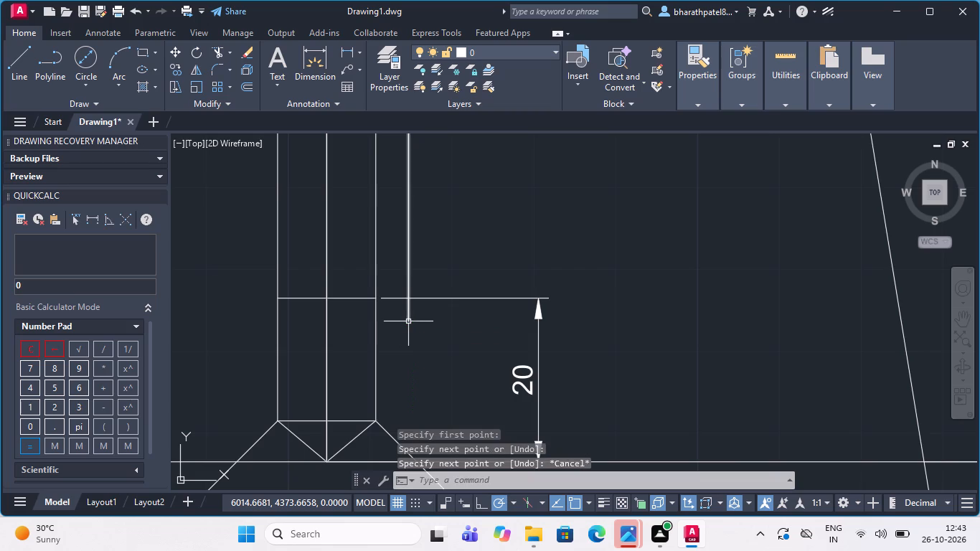
Draw a vertical line about 80.4 long from the neck's lower left corner down past the tip rectangle's top edge.
{"action": "scroll", "coordinate": [396, 322], "scroll_direction": "down", "scroll_amount": 3}
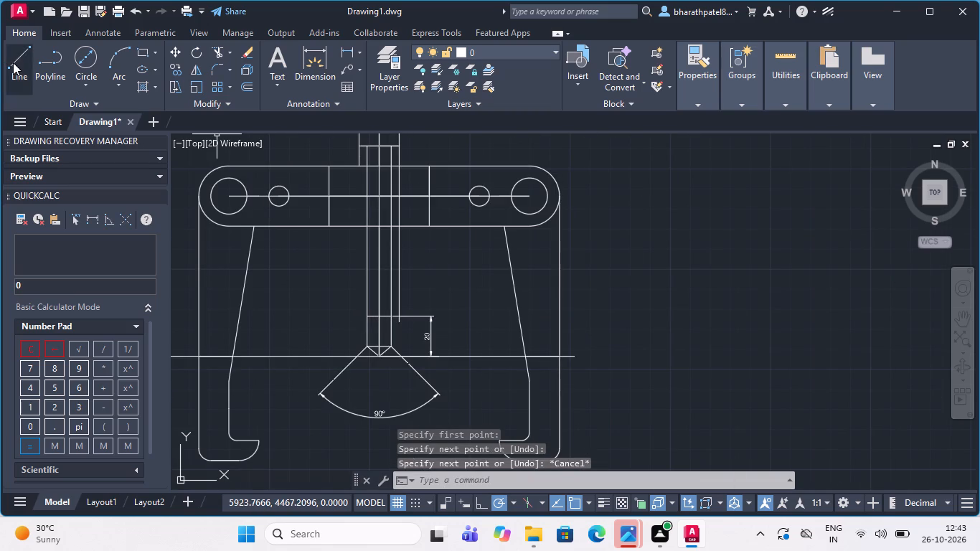
{"action": "left_click", "coordinate": [13, 62]}
{"action": "scroll", "coordinate": [365, 171], "scroll_direction": "up", "scroll_amount": 3}
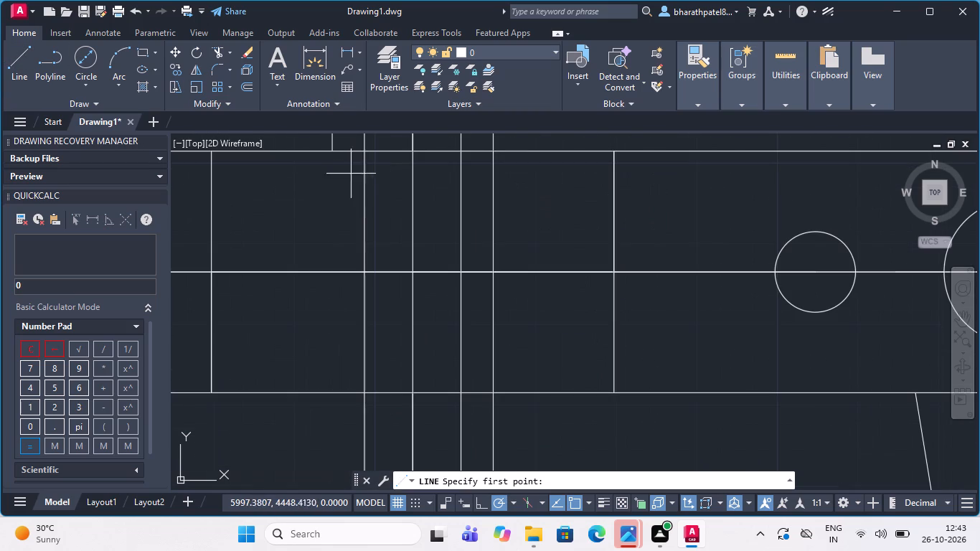
{"action": "left_click", "coordinate": [336, 151]}
{"action": "scroll", "coordinate": [336, 151], "scroll_direction": "down", "scroll_amount": 4}
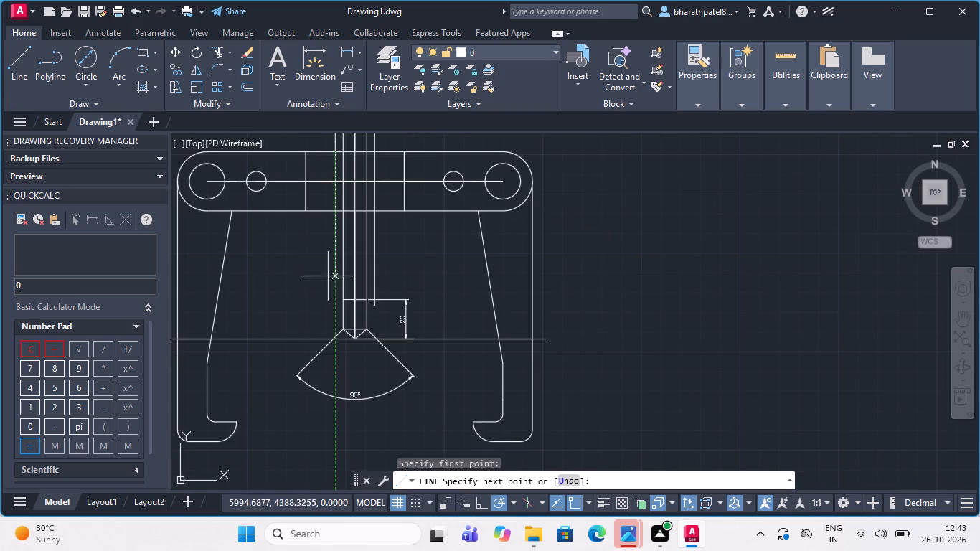
{"action": "scroll", "coordinate": [332, 291], "scroll_direction": "up", "scroll_amount": 4}
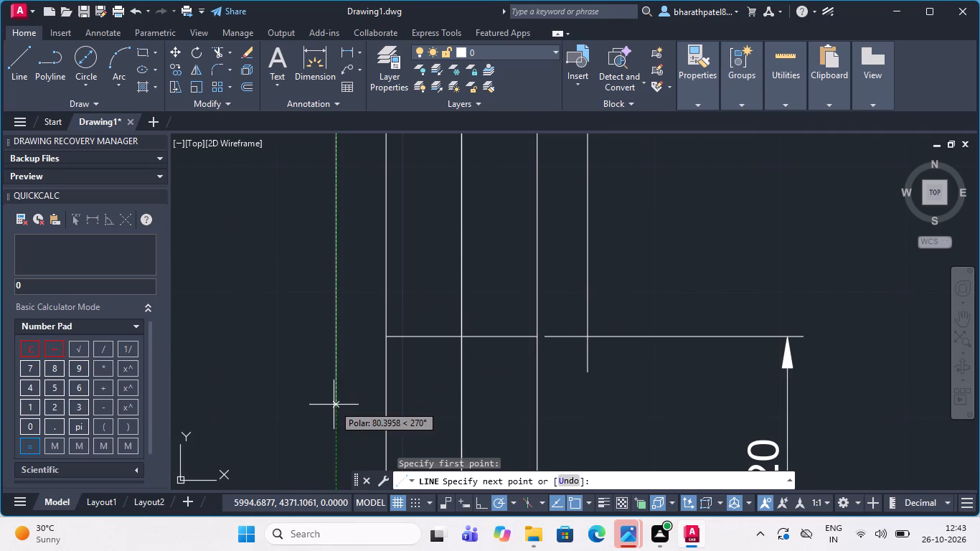
{"action": "left_click", "coordinate": [334, 405]}
{"action": "key", "text": "Escape"}
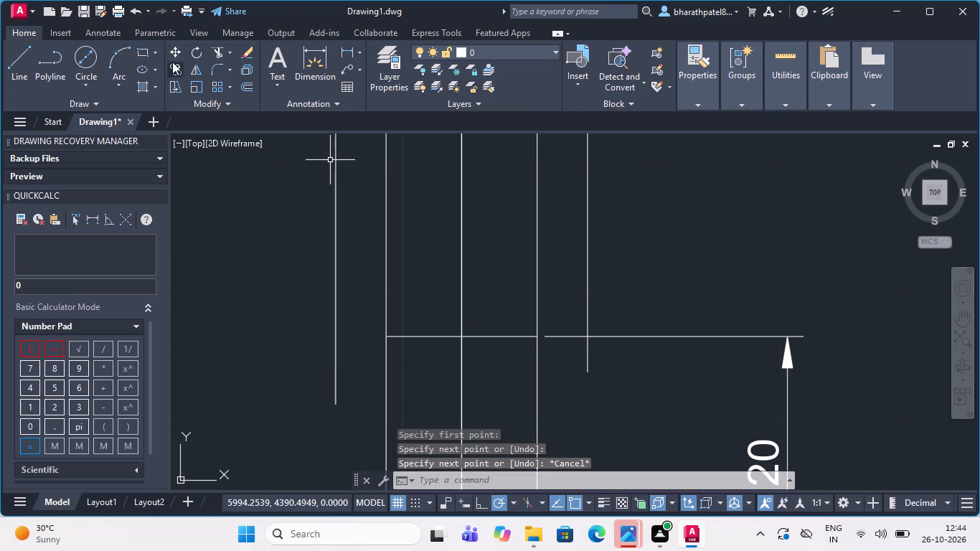
Draw horizontal lines outward from the tip rectangle's upper corners past the outer shaft lines, about 14 long on the left and 9.6 on the right.
{"action": "left_click", "coordinate": [29, 62]}
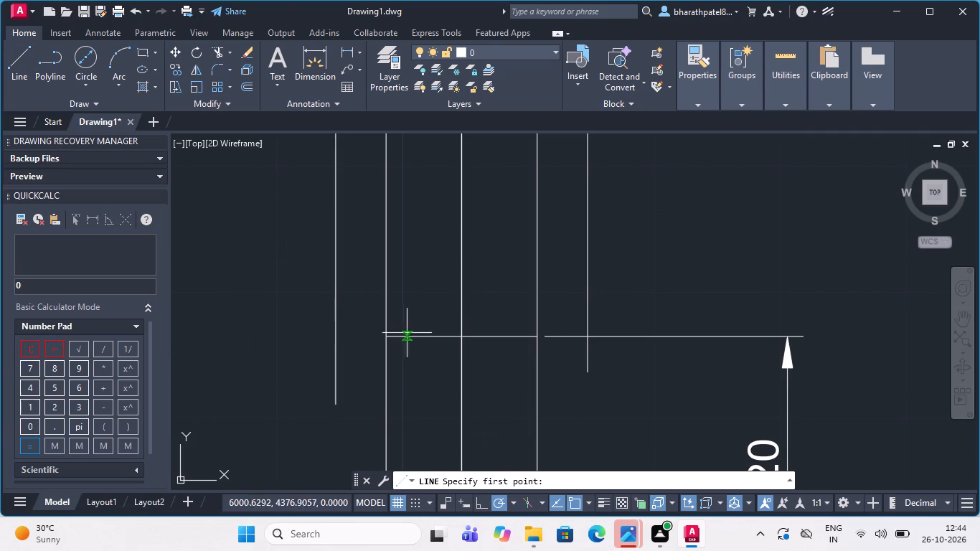
{"action": "left_click_drag", "start_coordinate": [390, 339], "coordinate": [296, 329]}
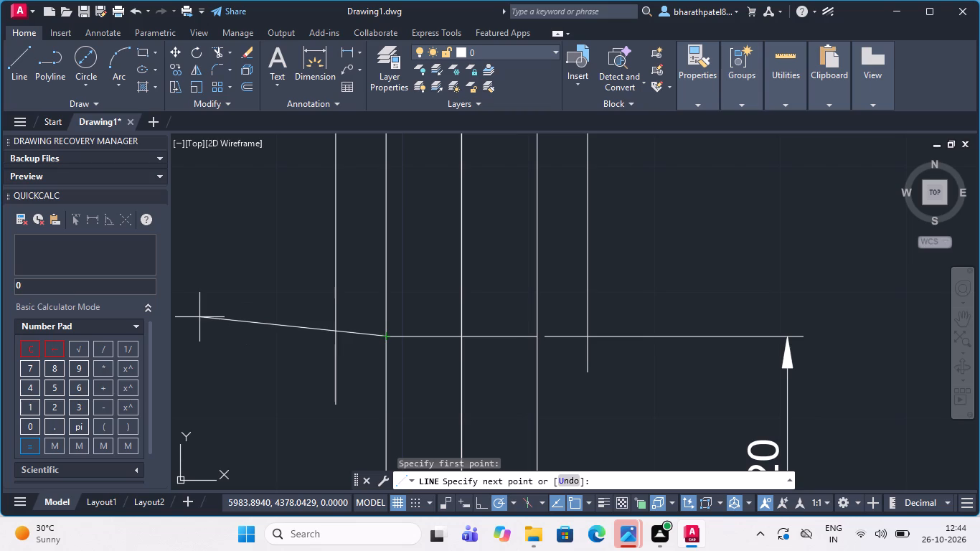
{"action": "left_click", "coordinate": [209, 344]}
{"action": "key", "text": "Escape"}
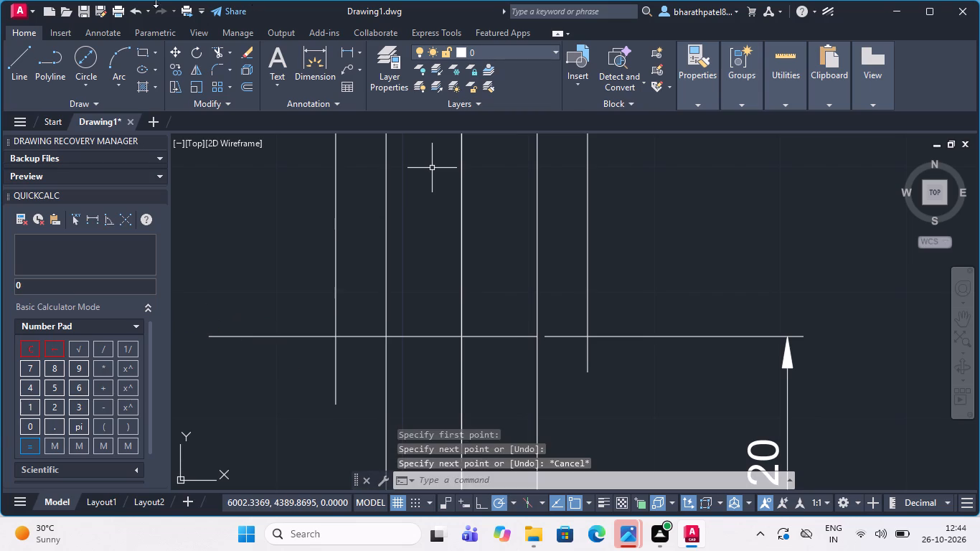
{"action": "left_click", "coordinate": [14, 65]}
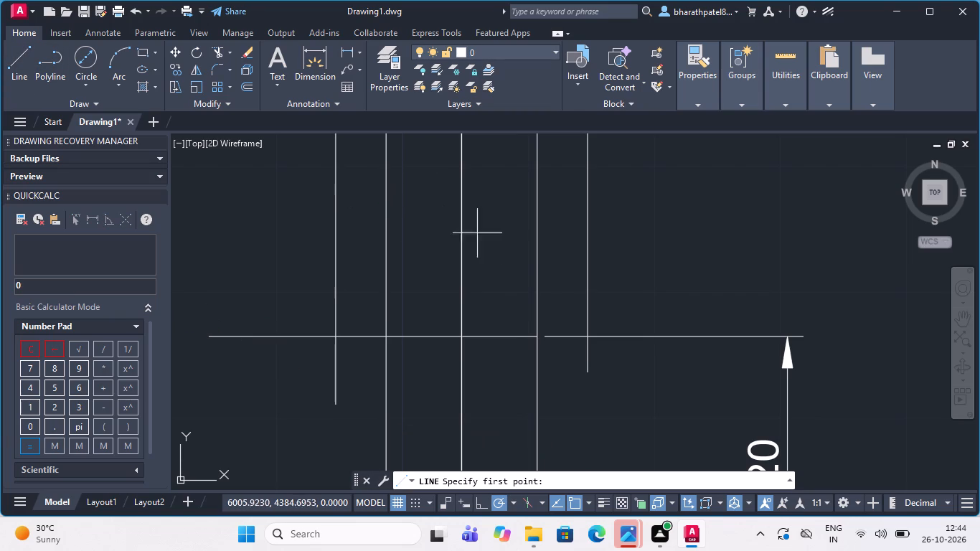
{"action": "left_click", "coordinate": [533, 339]}
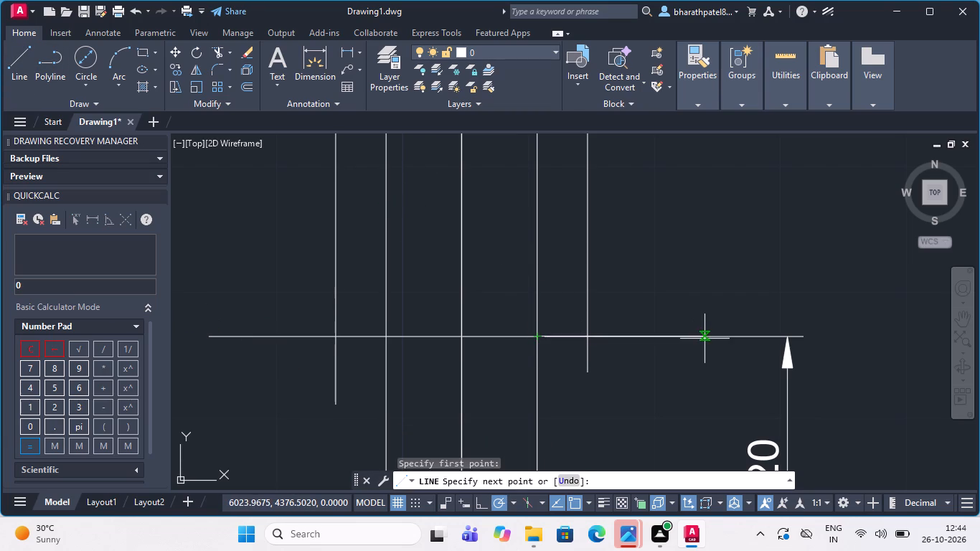
{"action": "left_click", "coordinate": [658, 338]}
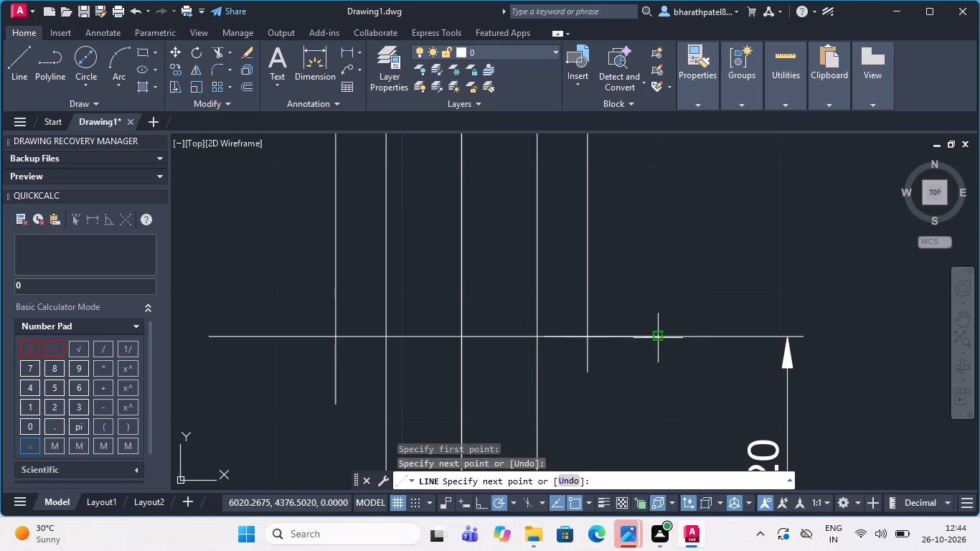
{"action": "key", "text": "Escape"}
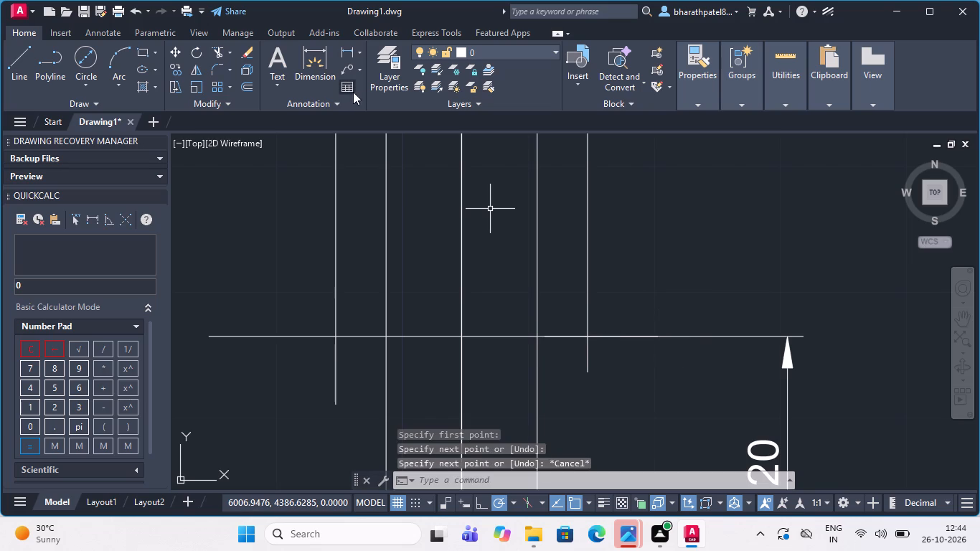
Trim the overhanging ends of the horizontal and outer vertical lines at both lower corners of the wide shaft section.
{"action": "left_click", "coordinate": [225, 54]}
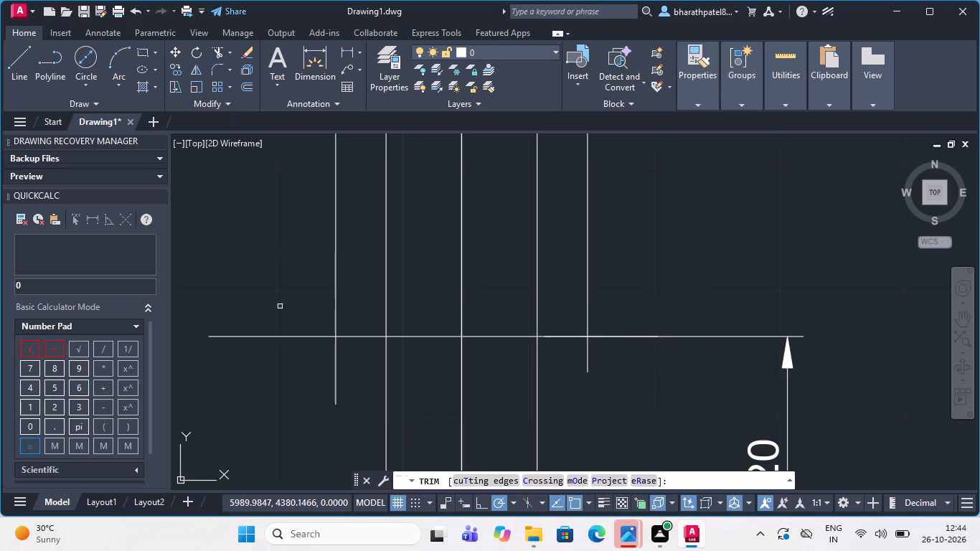
{"action": "left_click_drag", "start_coordinate": [290, 326], "coordinate": [333, 387]}
{"action": "left_click_drag", "start_coordinate": [316, 374], "coordinate": [322, 375]}
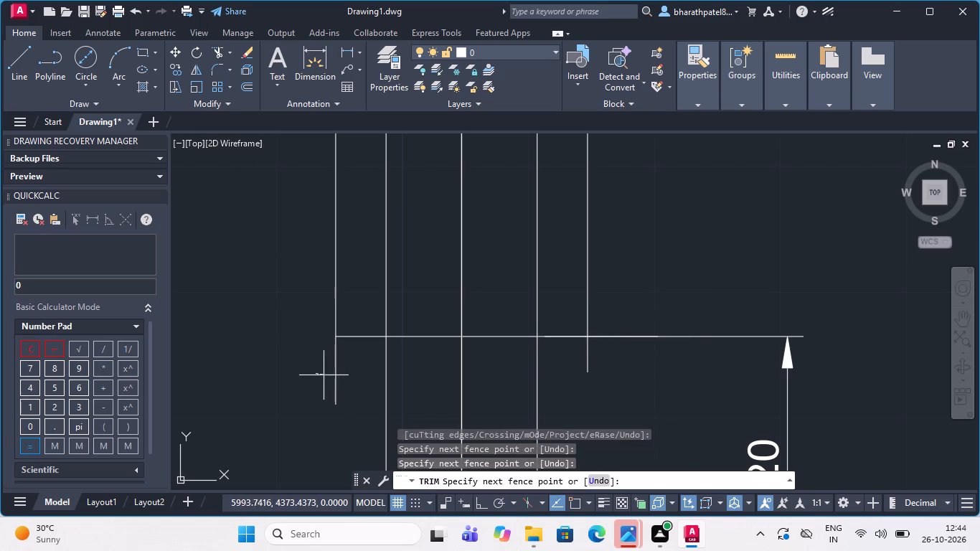
{"action": "left_click", "coordinate": [339, 378]}
{"action": "scroll", "coordinate": [570, 362], "scroll_direction": "up", "scroll_amount": 3}
{"action": "left_click_drag", "start_coordinate": [580, 348], "coordinate": [594, 334]}
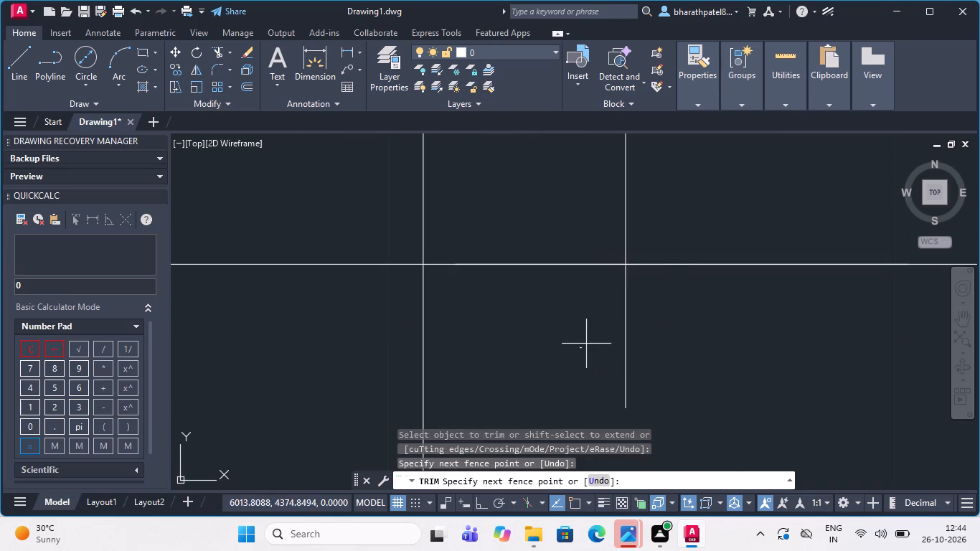
{"action": "left_click", "coordinate": [678, 243]}
Trim the vertical shaft edges and vertical centre line inside the crossbar, both below and above its horizontal centre line.
{"action": "scroll", "coordinate": [678, 243], "scroll_direction": "down", "scroll_amount": 9}
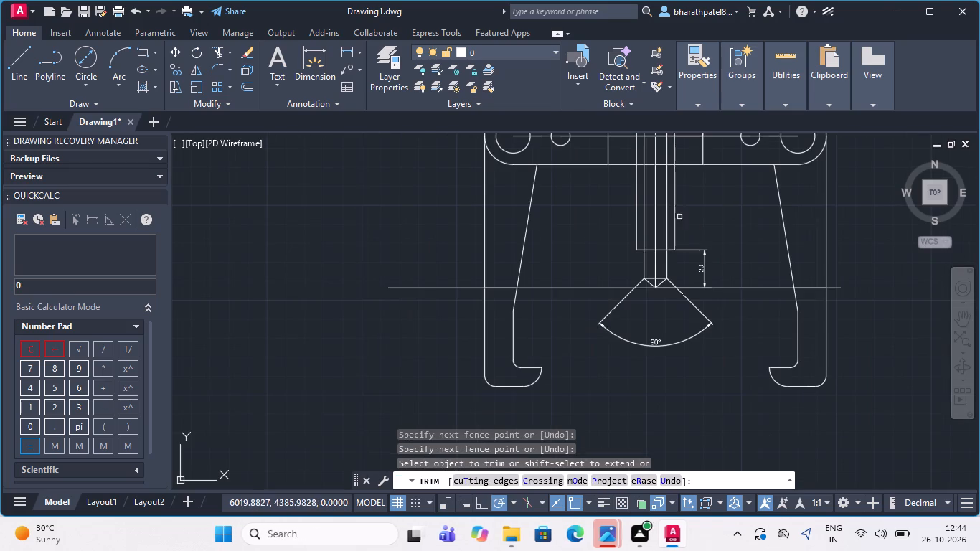
{"action": "scroll", "coordinate": [682, 200], "scroll_direction": "down", "scroll_amount": 3}
{"action": "scroll", "coordinate": [711, 161], "scroll_direction": "up", "scroll_amount": 4}
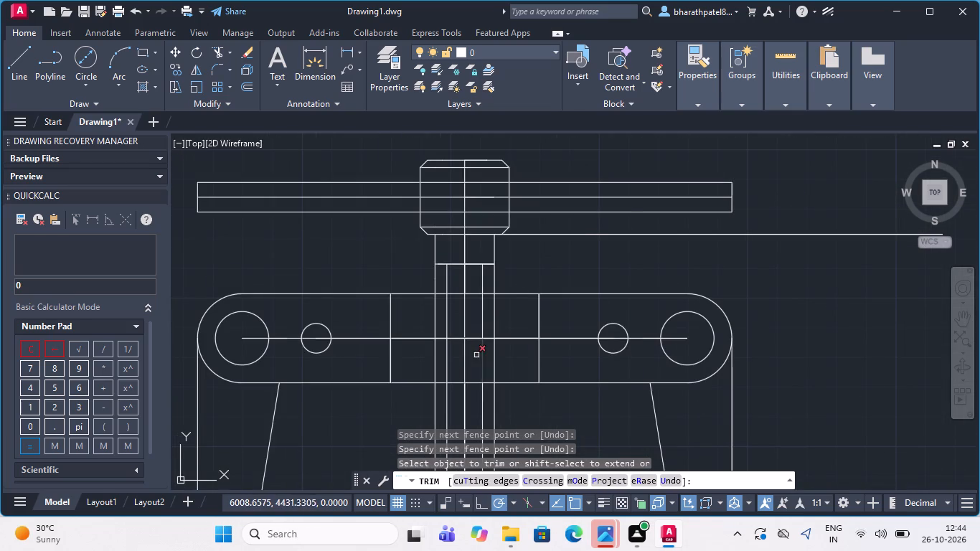
{"action": "left_click_drag", "start_coordinate": [413, 365], "coordinate": [509, 364]}
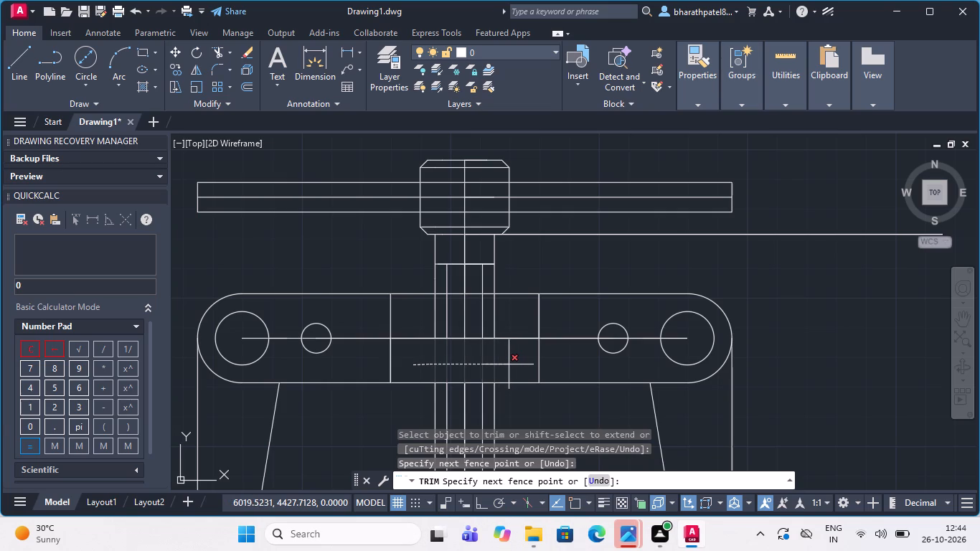
{"action": "left_click_drag", "start_coordinate": [509, 364], "coordinate": [510, 364]}
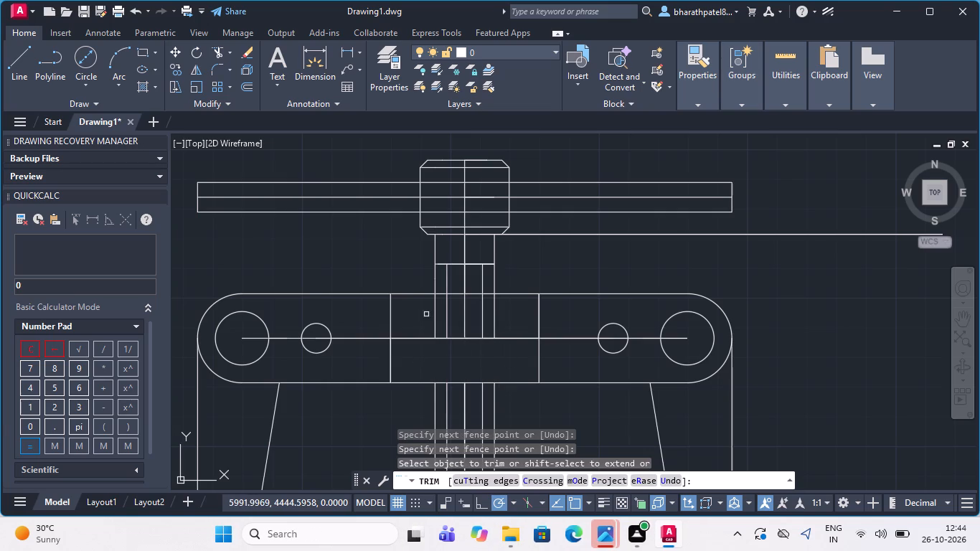
{"action": "left_click_drag", "start_coordinate": [426, 314], "coordinate": [520, 315]}
{"action": "scroll", "coordinate": [507, 315], "scroll_direction": "down", "scroll_amount": 1}
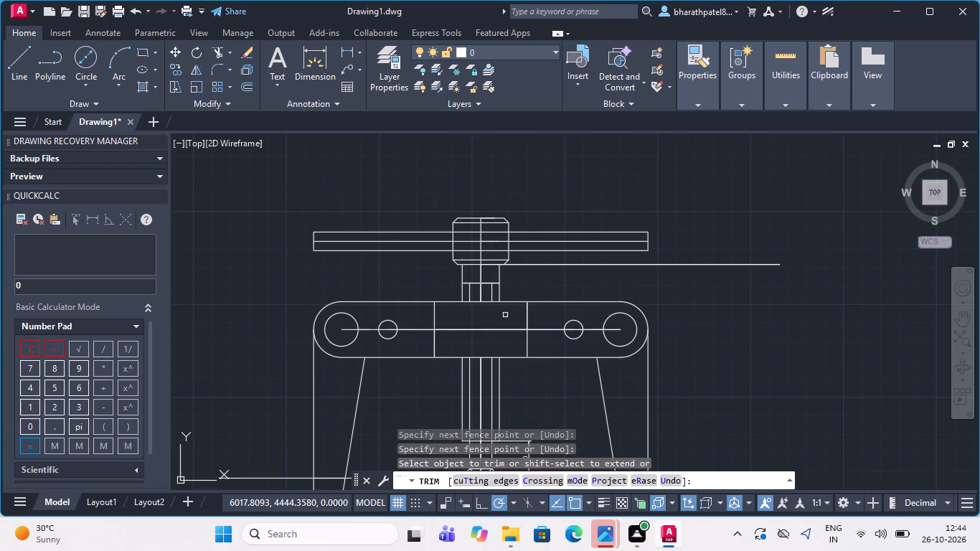
{"action": "scroll", "coordinate": [496, 314], "scroll_direction": "down", "scroll_amount": 2}
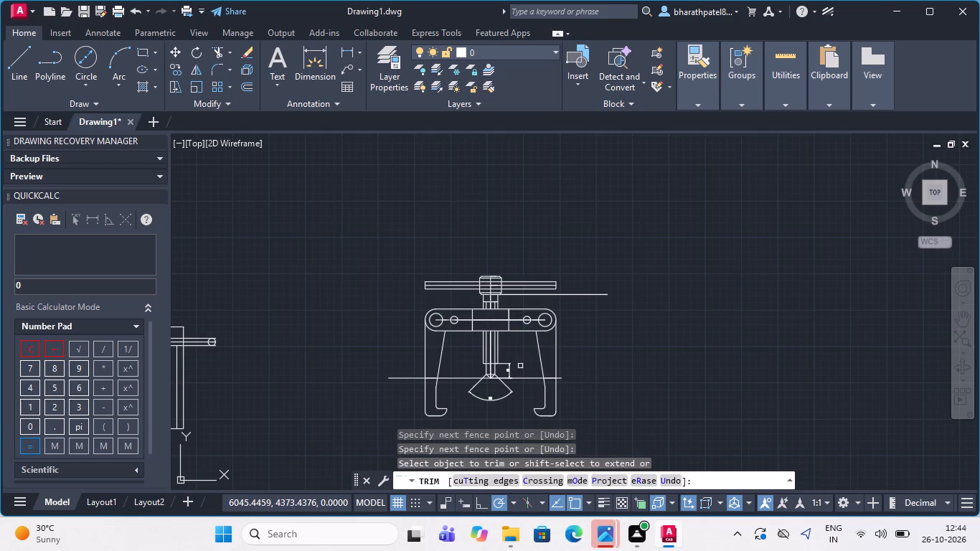
Draw a vertical line straight down from the centre of the large pivot circle at the crossbar's left end.
{"action": "scroll", "coordinate": [520, 366], "scroll_direction": "up", "scroll_amount": 3}
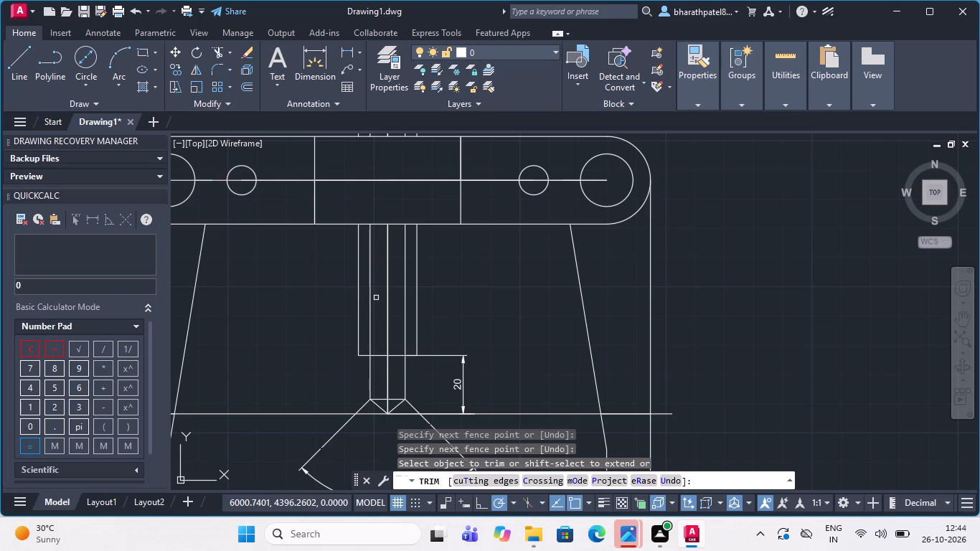
{"action": "scroll", "coordinate": [375, 298], "scroll_direction": "down", "scroll_amount": 1}
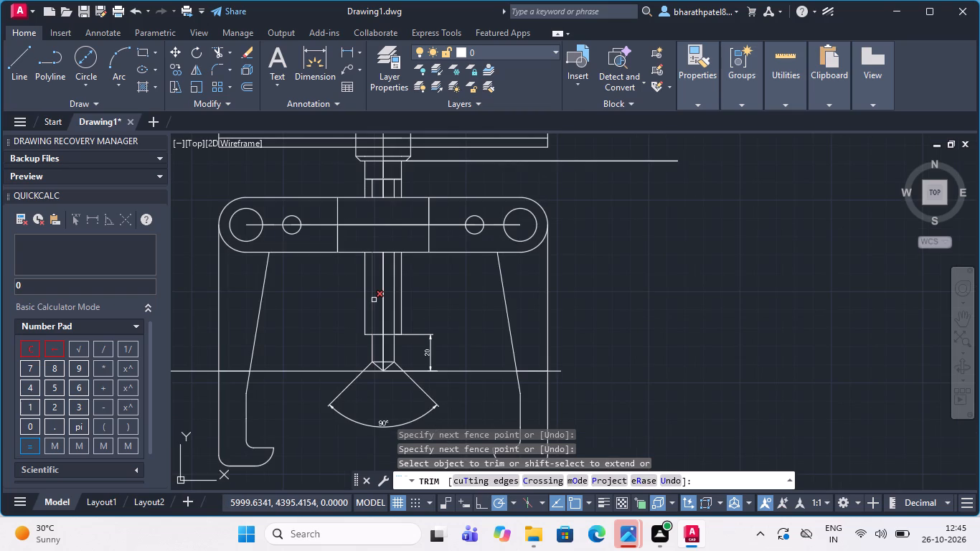
{"action": "left_click", "coordinate": [17, 63]}
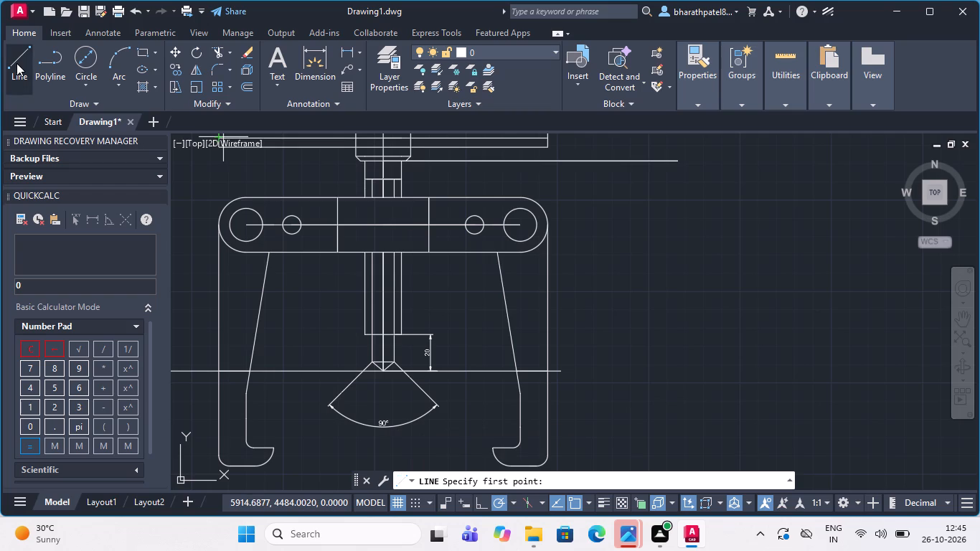
{"action": "scroll", "coordinate": [247, 227], "scroll_direction": "up", "scroll_amount": 4}
{"action": "left_click", "coordinate": [238, 218]}
{"action": "scroll", "coordinate": [238, 218], "scroll_direction": "down", "scroll_amount": 4}
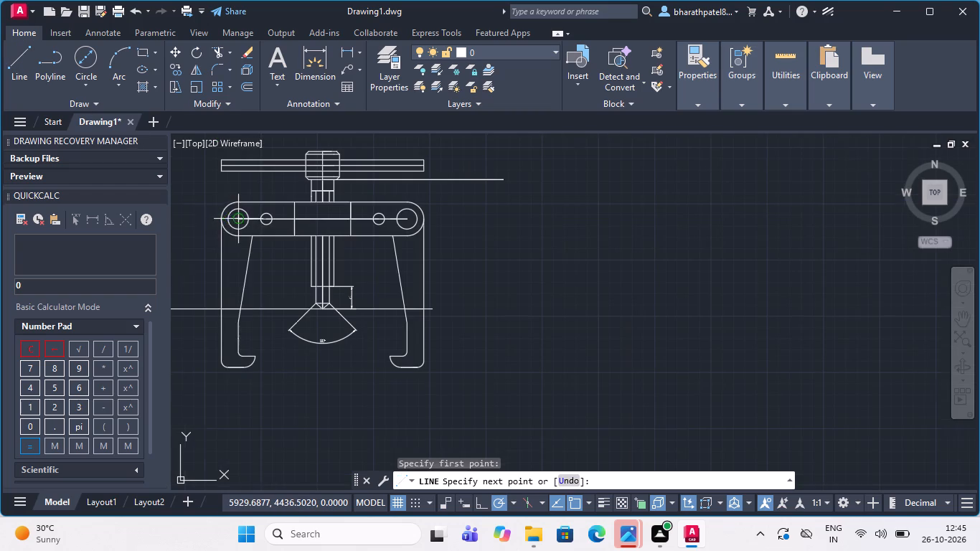
{"action": "scroll", "coordinate": [230, 273], "scroll_direction": "up", "scroll_amount": 3}
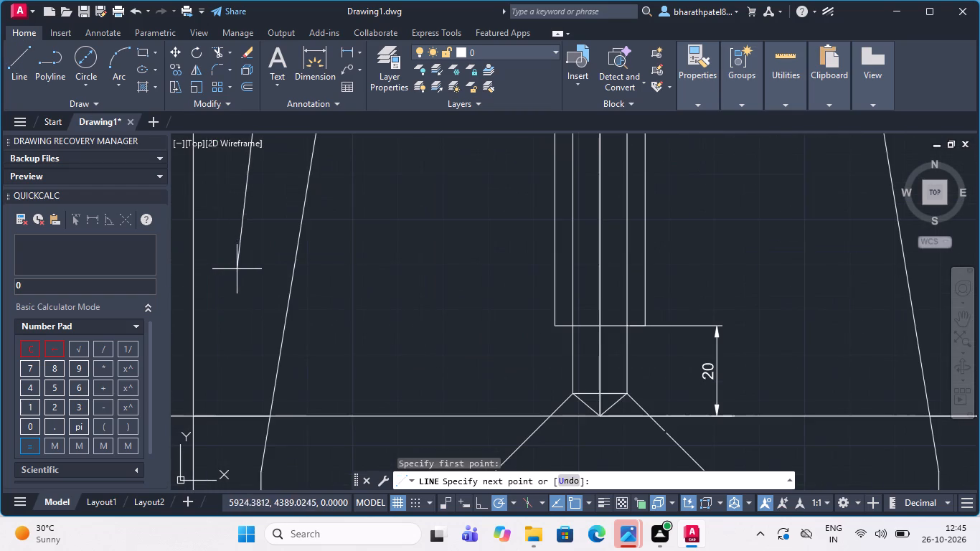
{"action": "scroll", "coordinate": [258, 278], "scroll_direction": "down", "scroll_amount": 3}
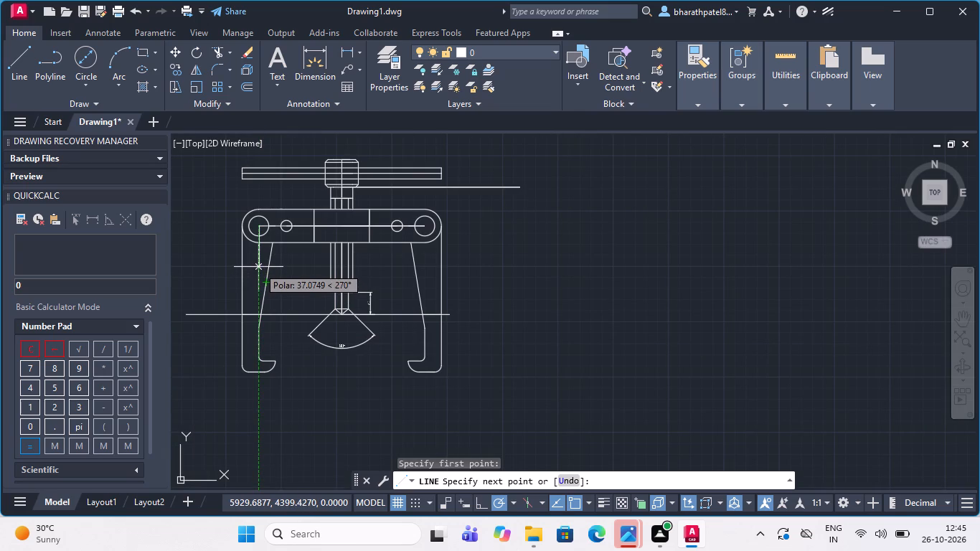
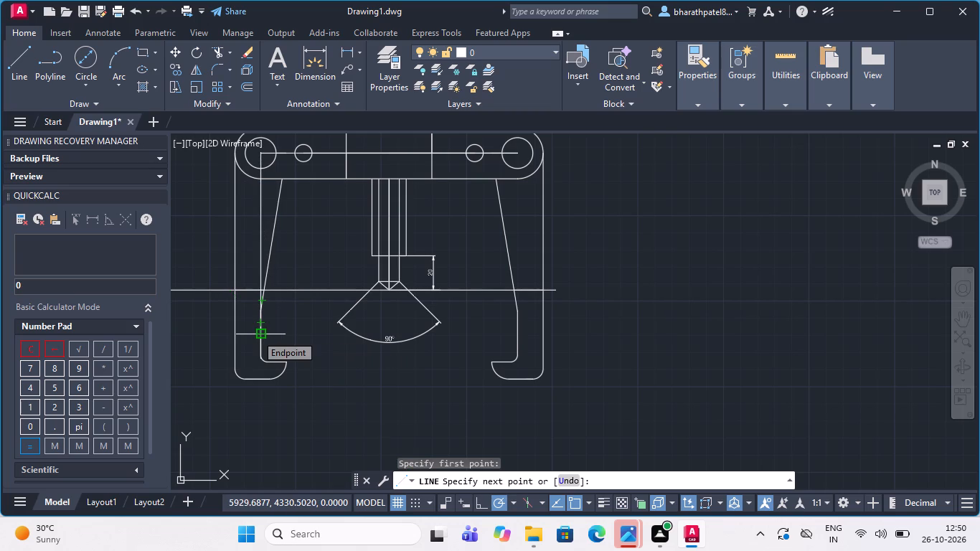
End the vertical line from the left pivot circle's centre below the crossbar, about 36 long.
{"action": "scroll", "coordinate": [256, 334], "scroll_direction": "down", "scroll_amount": 1}
{"action": "scroll", "coordinate": [263, 316], "scroll_direction": "up", "scroll_amount": 2}
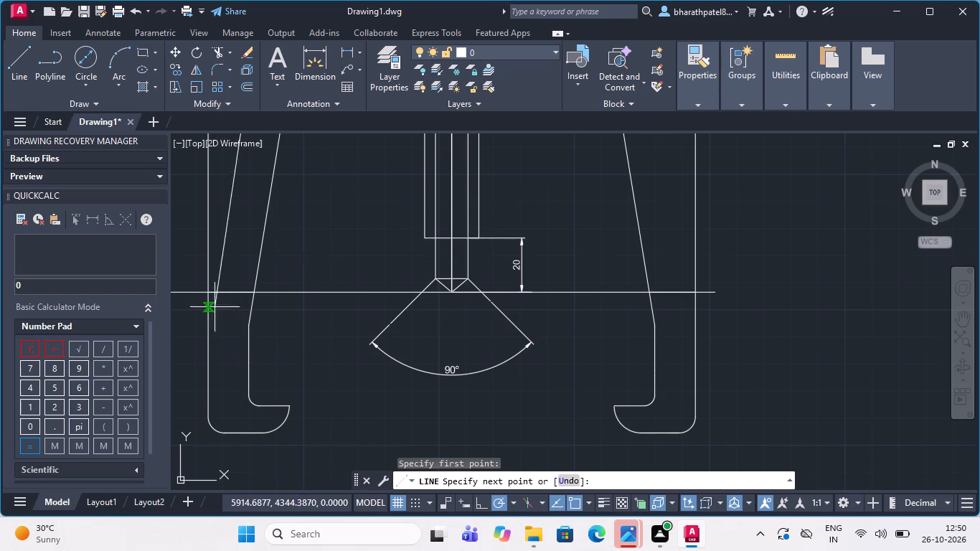
{"action": "scroll", "coordinate": [309, 265], "scroll_direction": "down", "scroll_amount": 2}
{"action": "scroll", "coordinate": [280, 286], "scroll_direction": "up", "scroll_amount": 3}
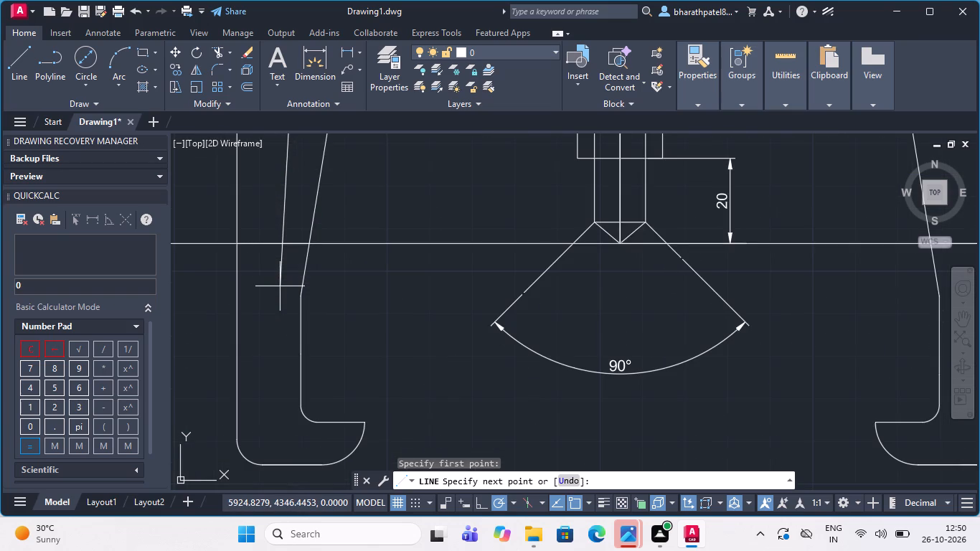
{"action": "scroll", "coordinate": [280, 286], "scroll_direction": "up", "scroll_amount": 2}
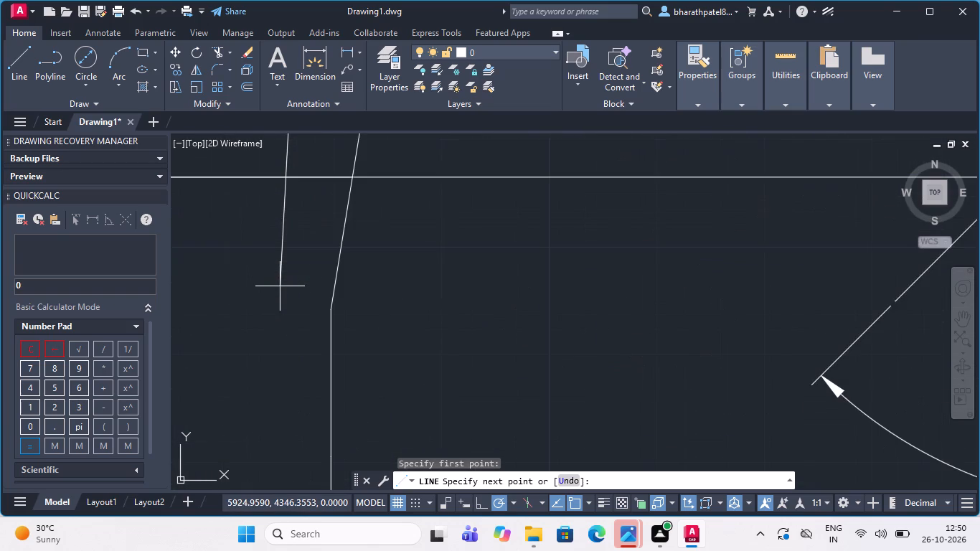
{"action": "scroll", "coordinate": [280, 286], "scroll_direction": "down", "scroll_amount": 4}
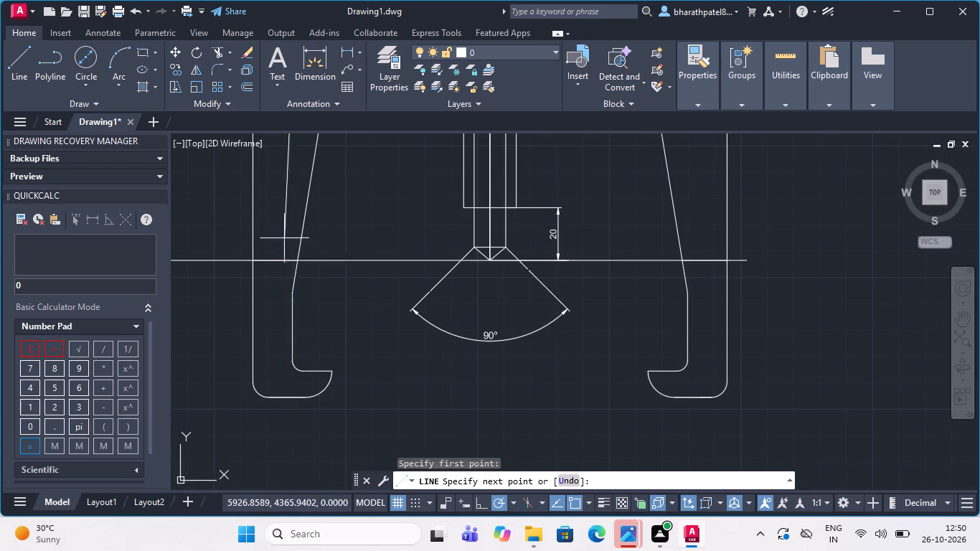
{"action": "scroll", "coordinate": [283, 247], "scroll_direction": "down", "scroll_amount": 2}
{"action": "scroll", "coordinate": [275, 194], "scroll_direction": "up", "scroll_amount": 4}
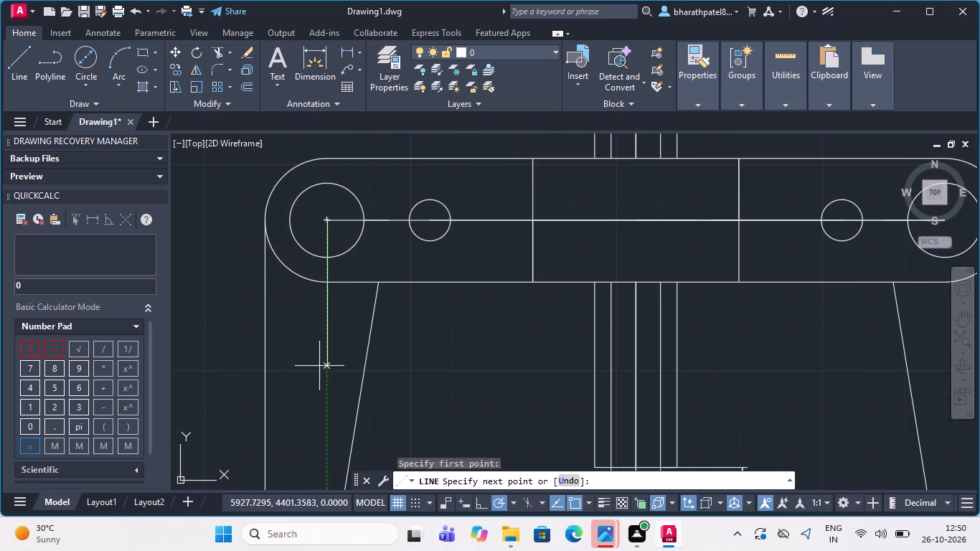
{"action": "left_click", "coordinate": [322, 369]}
{"action": "key", "text": "Escape"}
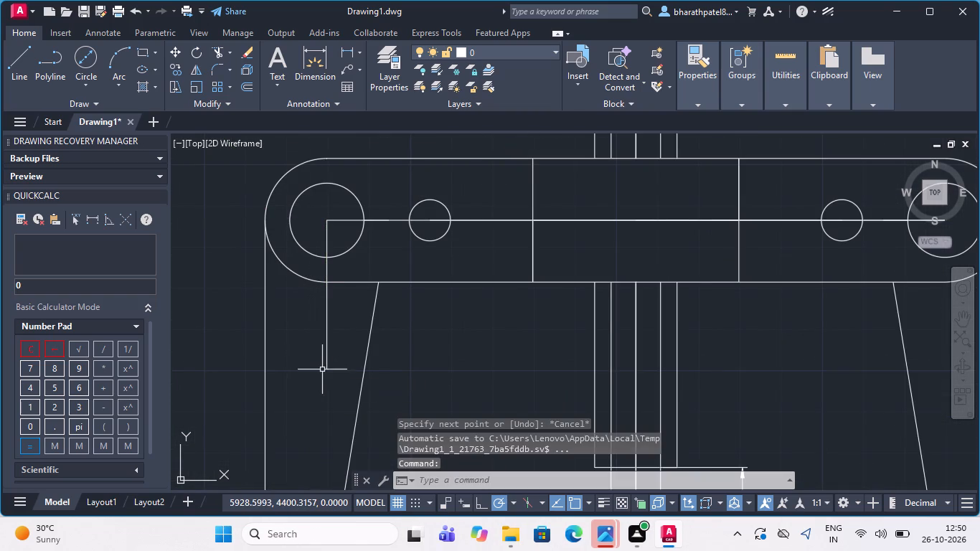
Draw a vertical line about 42 long straight down from the centre of the large right pivot circle.
{"action": "left_click", "coordinate": [18, 62]}
{"action": "scroll", "coordinate": [157, 157], "scroll_direction": "down", "scroll_amount": 2}
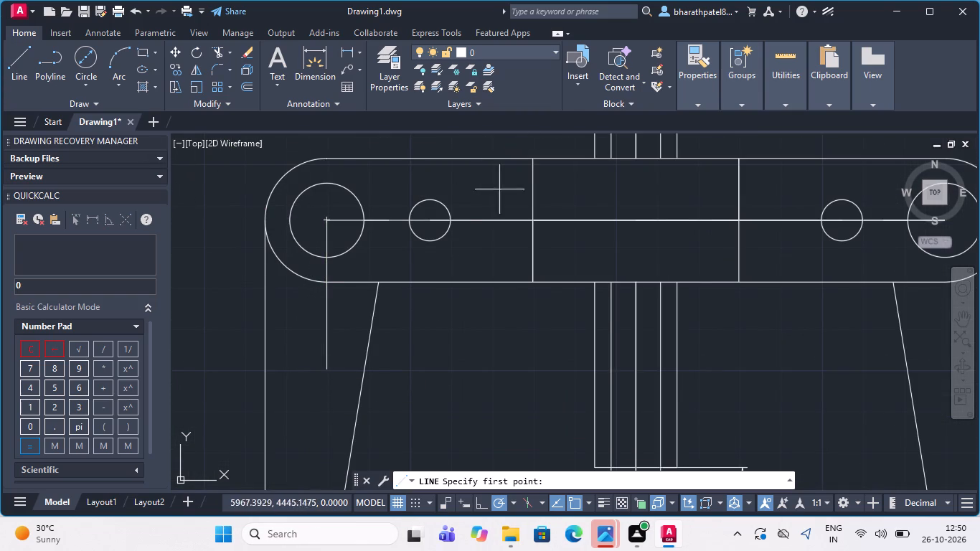
{"action": "scroll", "coordinate": [383, 245], "scroll_direction": "down", "scroll_amount": 2}
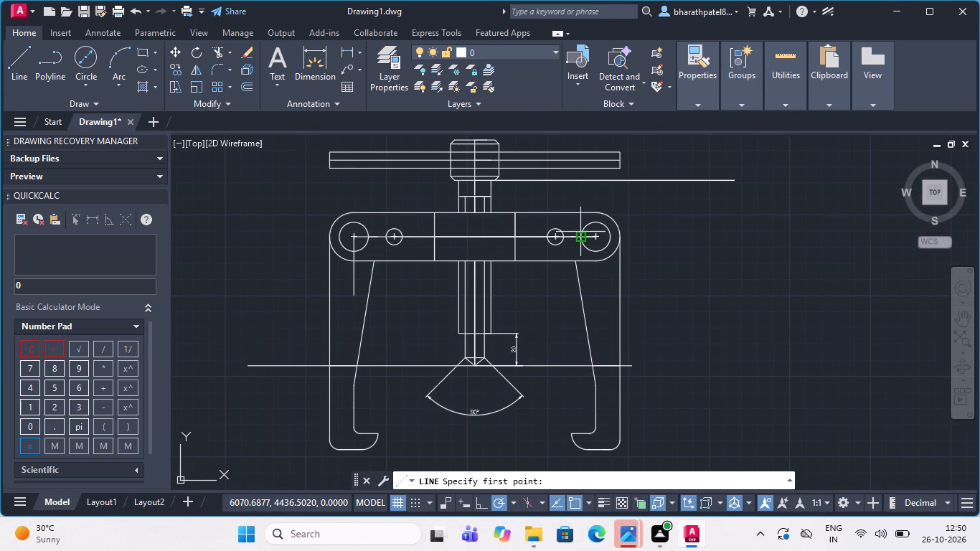
{"action": "scroll", "coordinate": [607, 232], "scroll_direction": "up", "scroll_amount": 1}
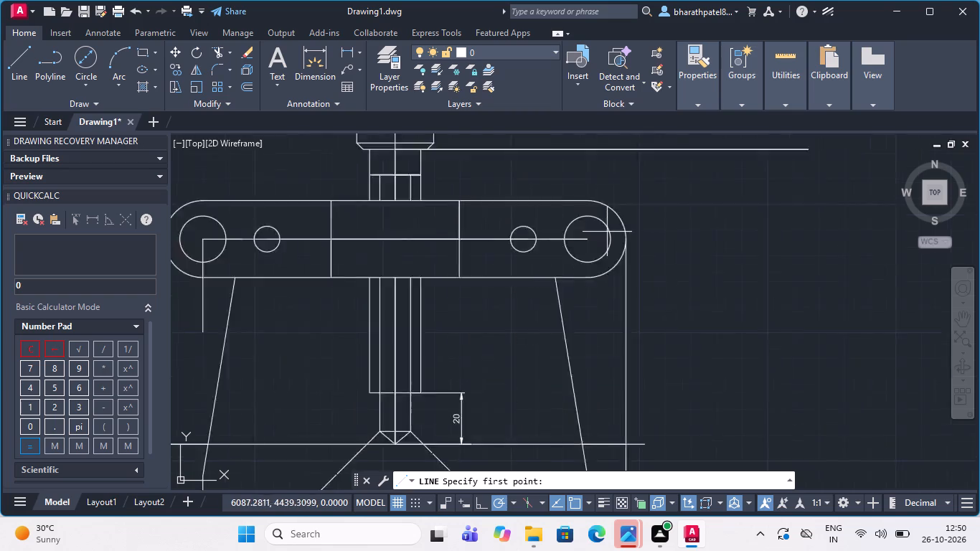
{"action": "scroll", "coordinate": [607, 232], "scroll_direction": "up", "scroll_amount": 2}
{"action": "left_click", "coordinate": [550, 250]}
{"action": "scroll", "coordinate": [556, 248], "scroll_direction": "down", "scroll_amount": 4}
{"action": "left_click", "coordinate": [562, 316]}
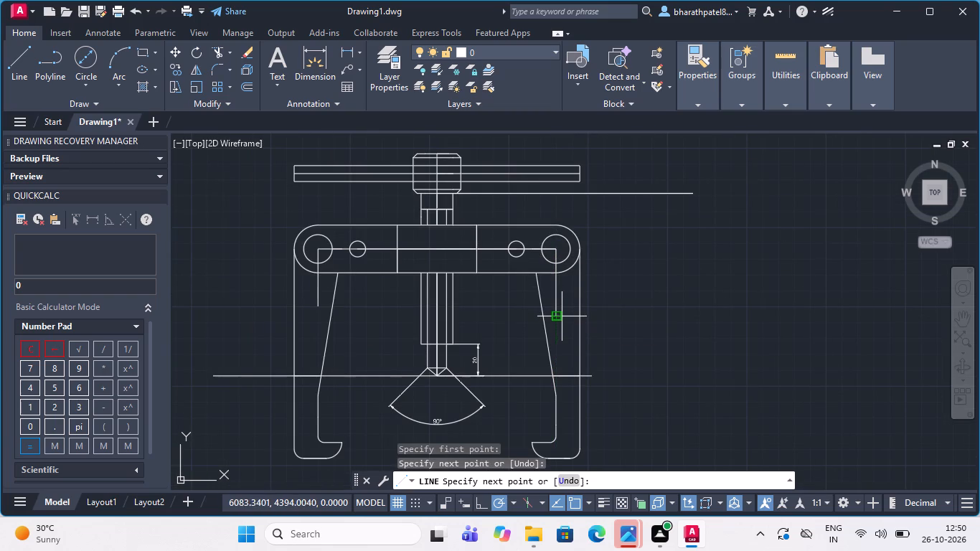
{"action": "key", "text": "Escape"}
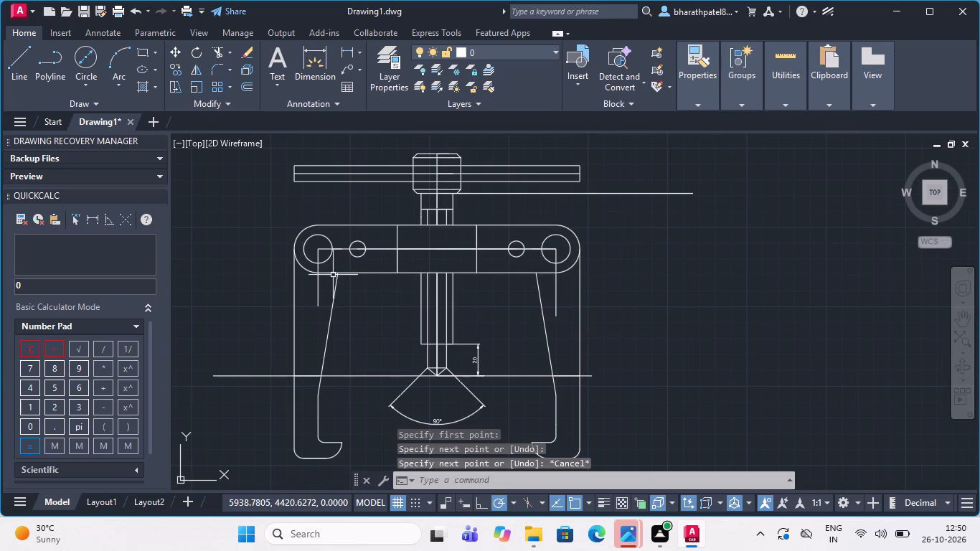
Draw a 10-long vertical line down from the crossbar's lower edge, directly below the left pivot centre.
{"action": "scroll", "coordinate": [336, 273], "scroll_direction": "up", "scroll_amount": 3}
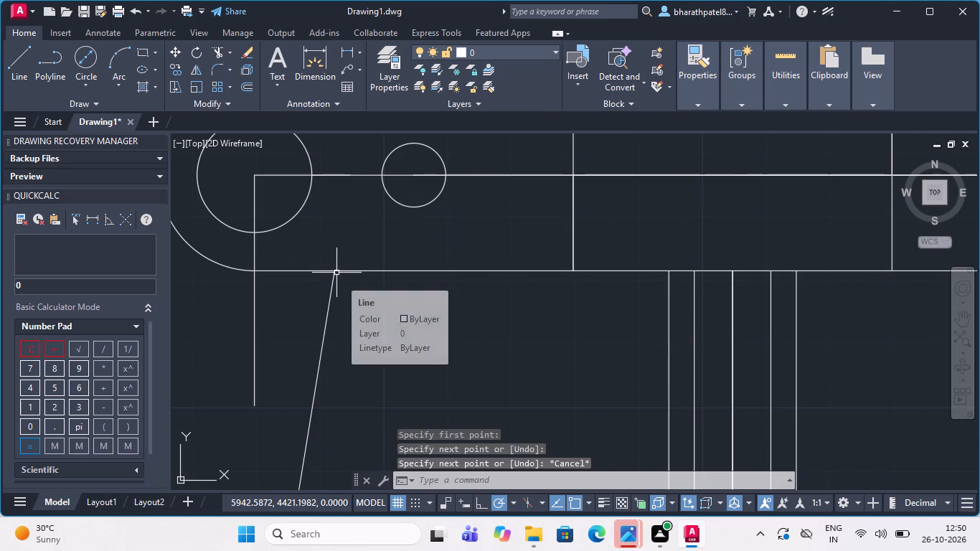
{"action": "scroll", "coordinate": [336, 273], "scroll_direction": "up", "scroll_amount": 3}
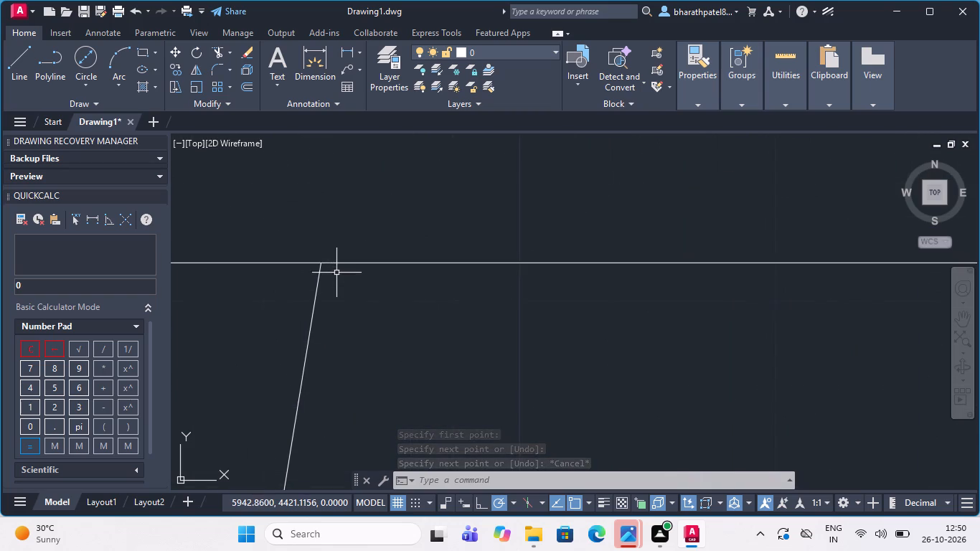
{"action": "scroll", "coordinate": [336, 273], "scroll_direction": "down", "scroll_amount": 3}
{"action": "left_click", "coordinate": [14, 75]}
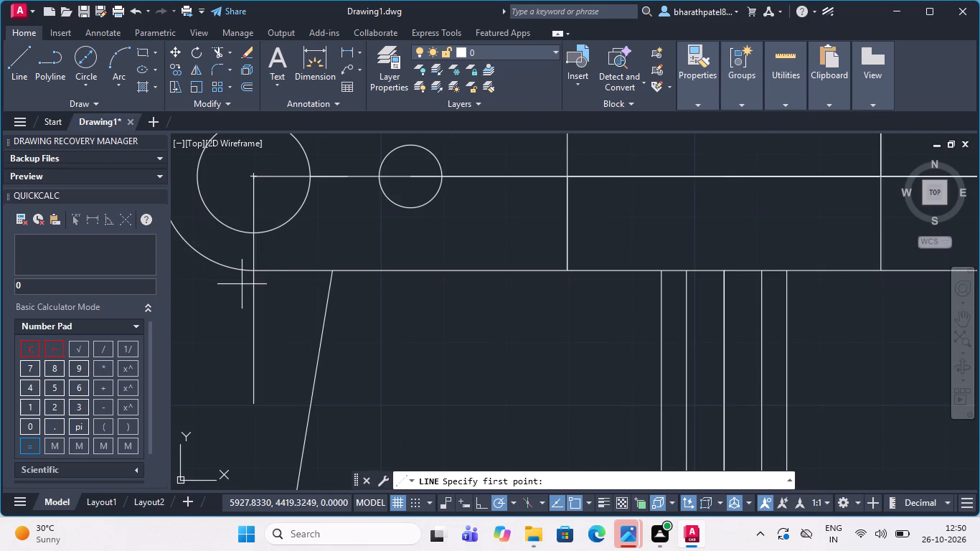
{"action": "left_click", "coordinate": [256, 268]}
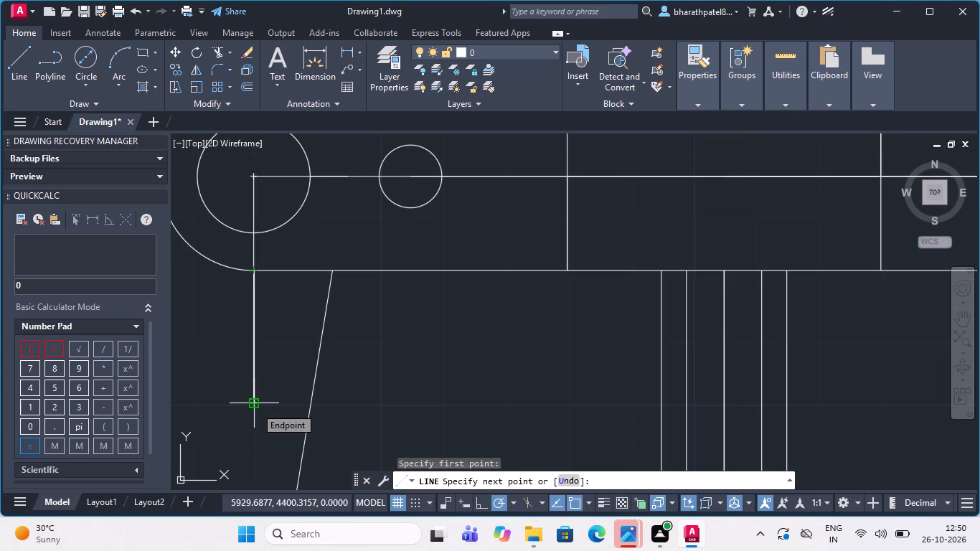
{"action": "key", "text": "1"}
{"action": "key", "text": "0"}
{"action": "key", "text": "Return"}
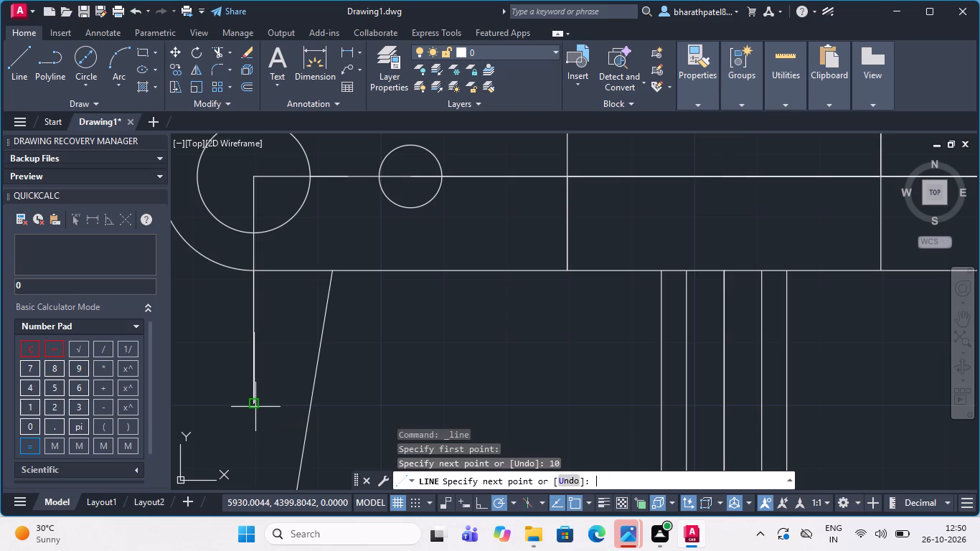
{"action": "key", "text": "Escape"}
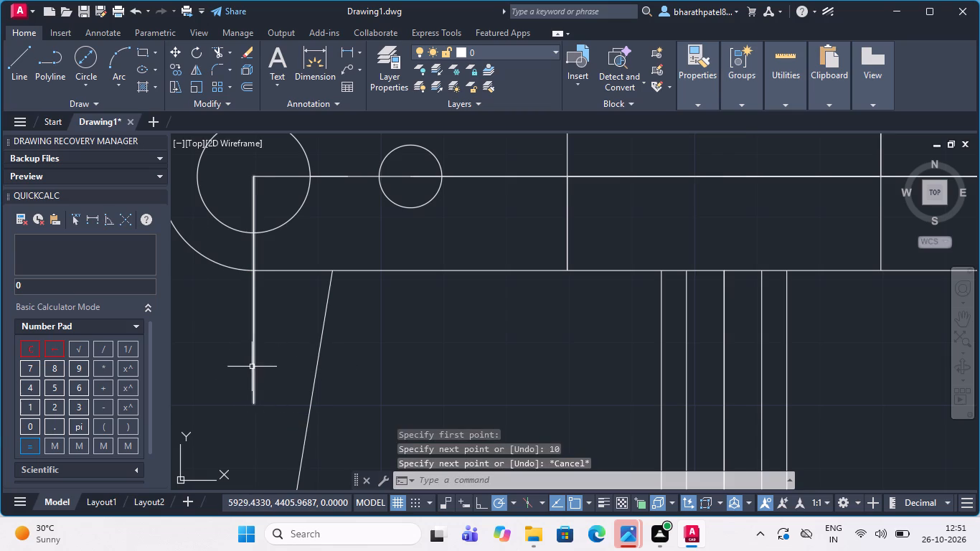
Trim the overlapping vertical lines below the crossbar's lower edge, under the left pivot circle.
{"action": "left_click", "coordinate": [214, 55]}
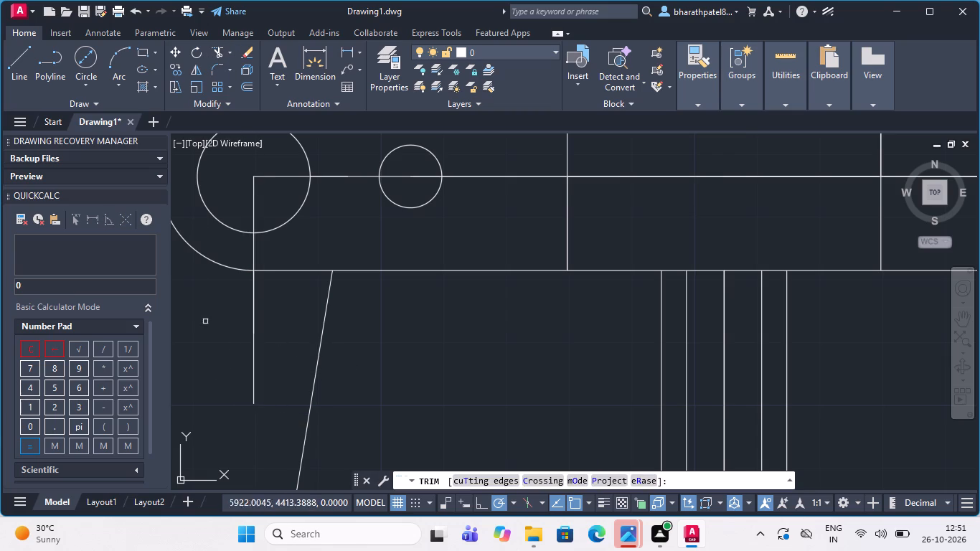
{"action": "left_click", "coordinate": [207, 316]}
{"action": "left_click", "coordinate": [282, 310]}
Draw a vertical line 10 long downward from the crossbar's lower edge, directly below the left pivot centre.
{"action": "left_click", "coordinate": [29, 57]}
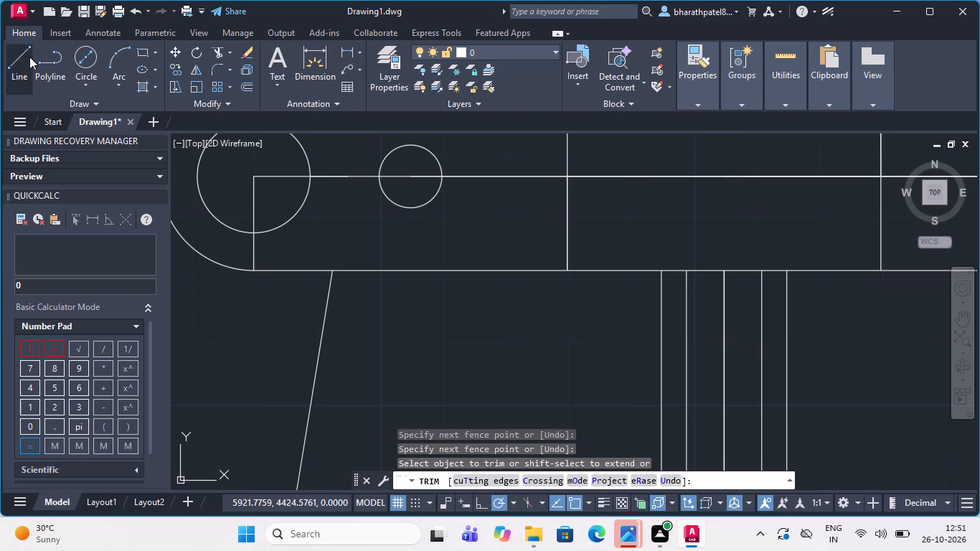
{"action": "scroll", "coordinate": [252, 276], "scroll_direction": "up", "scroll_amount": 3}
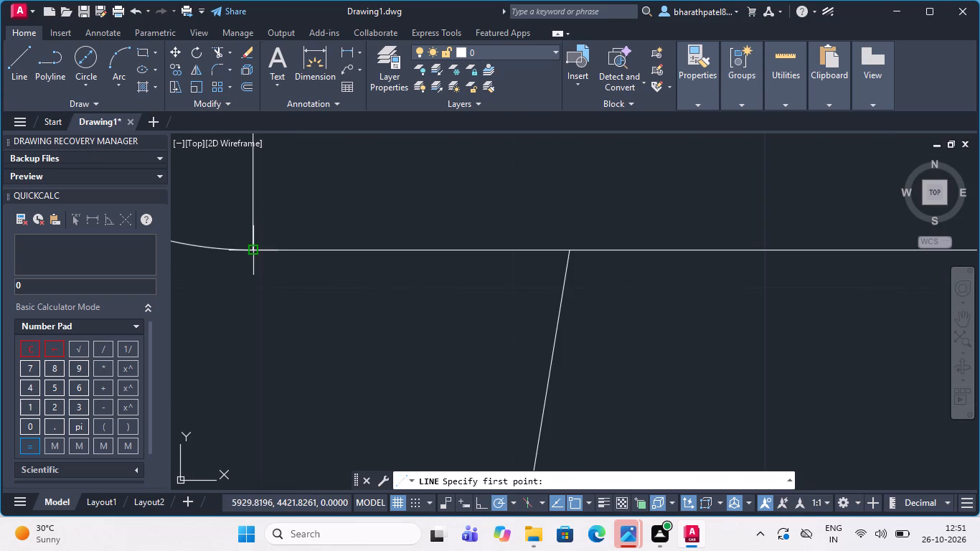
{"action": "left_click", "coordinate": [250, 251]}
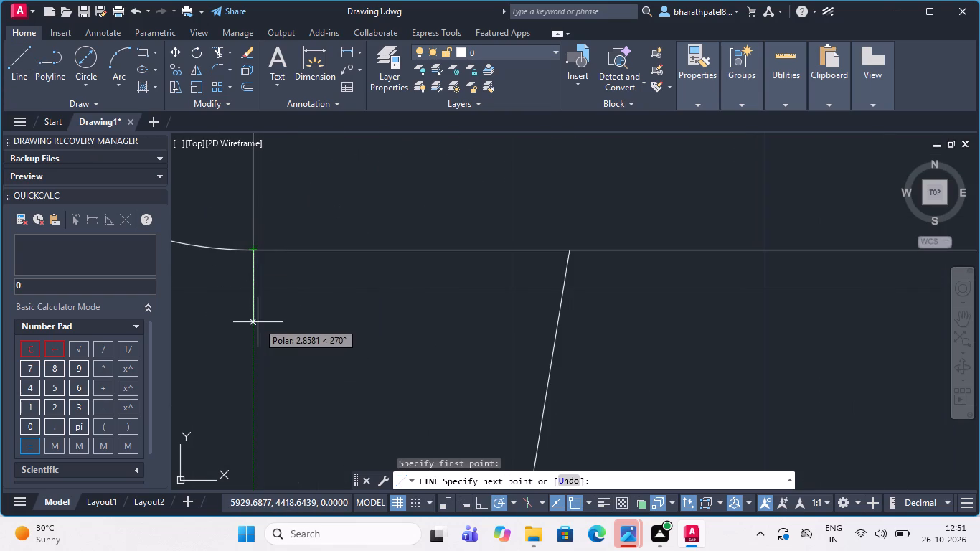
{"action": "type", "text": "10"}
{"action": "key", "text": "Return"}
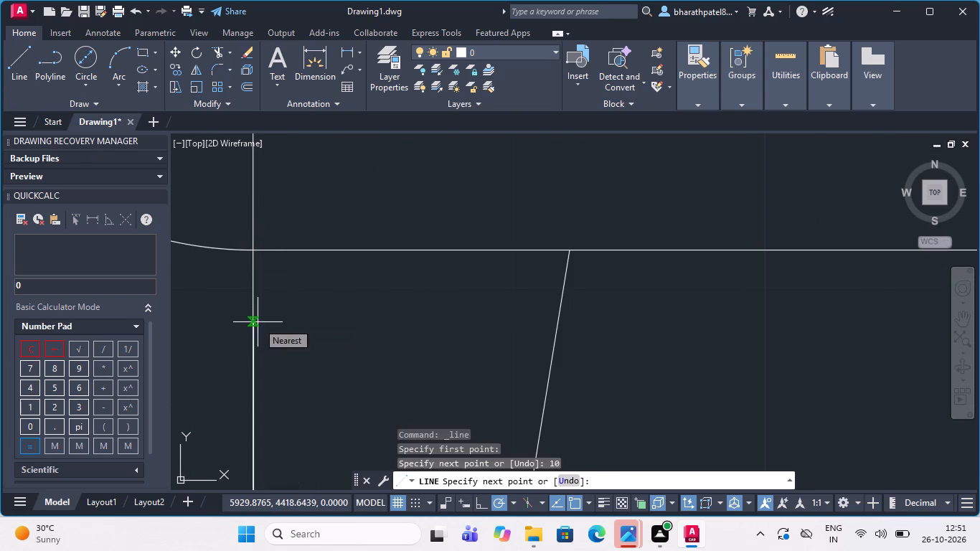
{"action": "scroll", "coordinate": [349, 297], "scroll_direction": "down", "scroll_amount": 4}
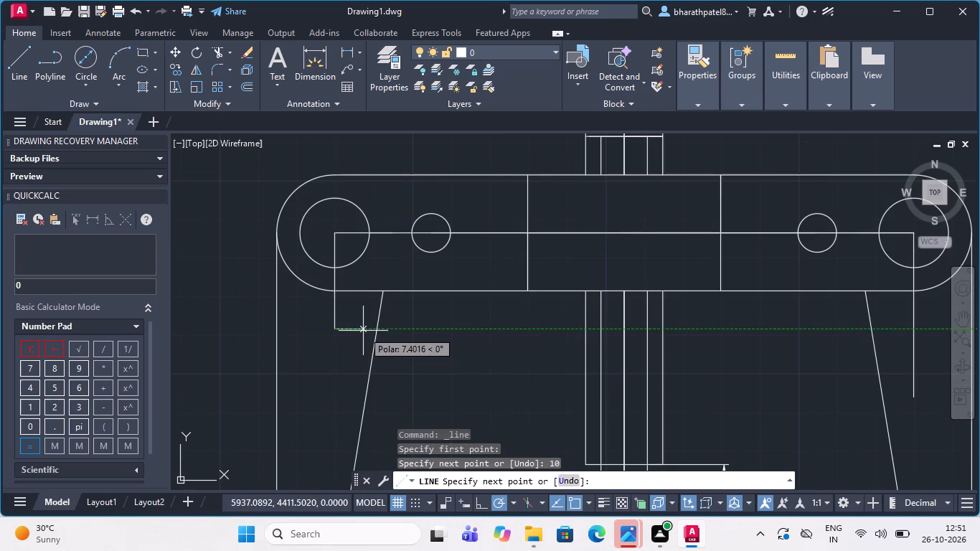
{"action": "key", "text": "Escape"}
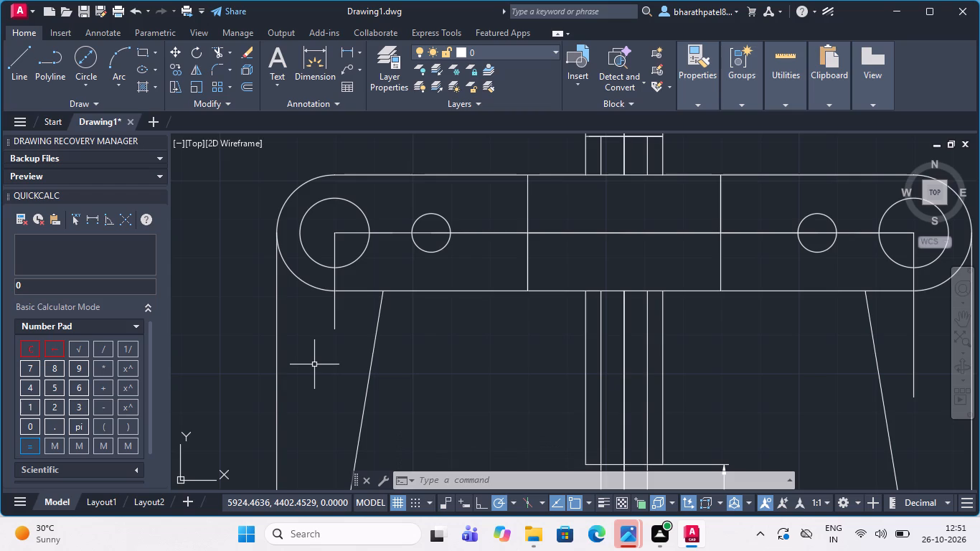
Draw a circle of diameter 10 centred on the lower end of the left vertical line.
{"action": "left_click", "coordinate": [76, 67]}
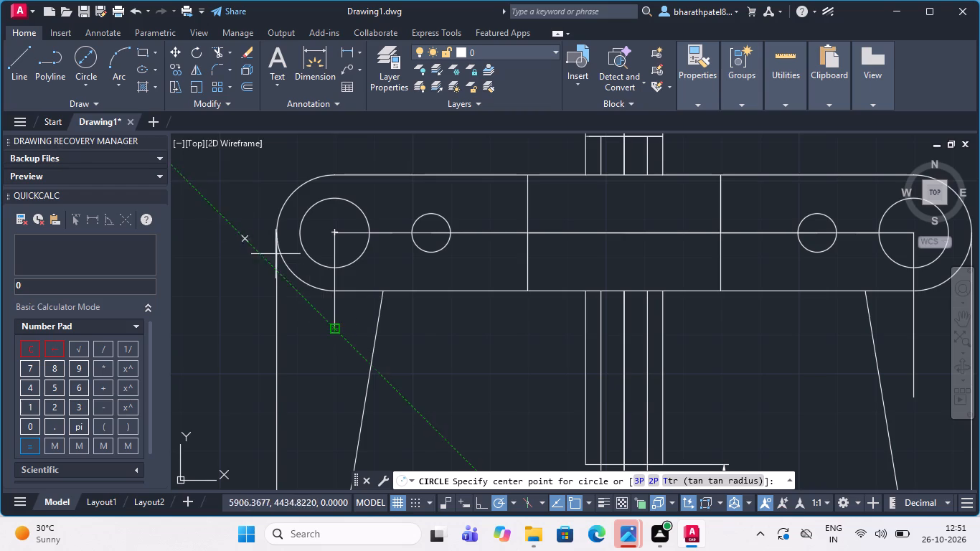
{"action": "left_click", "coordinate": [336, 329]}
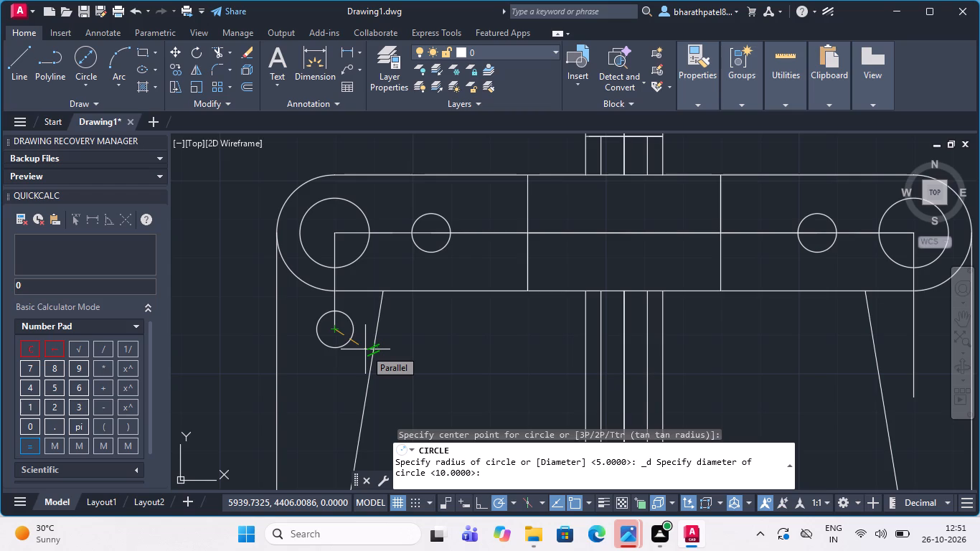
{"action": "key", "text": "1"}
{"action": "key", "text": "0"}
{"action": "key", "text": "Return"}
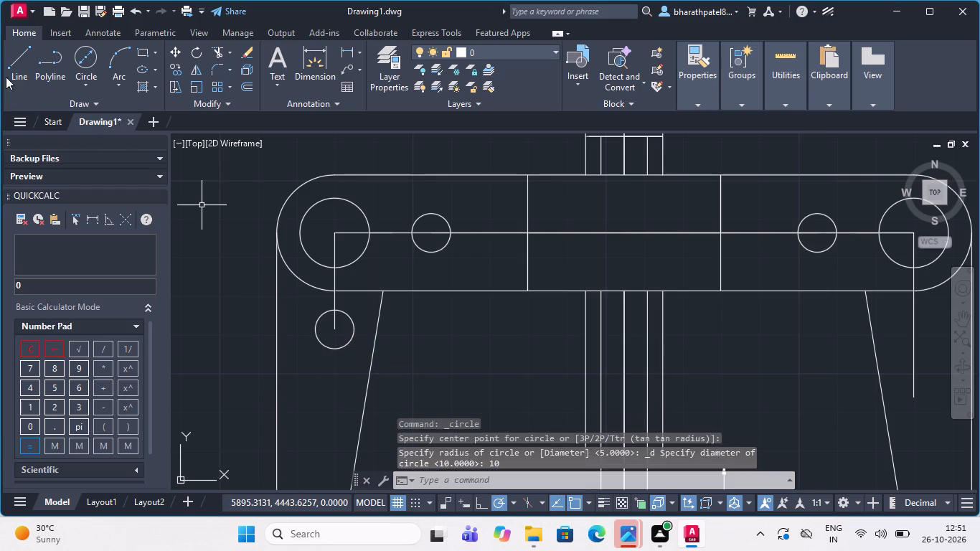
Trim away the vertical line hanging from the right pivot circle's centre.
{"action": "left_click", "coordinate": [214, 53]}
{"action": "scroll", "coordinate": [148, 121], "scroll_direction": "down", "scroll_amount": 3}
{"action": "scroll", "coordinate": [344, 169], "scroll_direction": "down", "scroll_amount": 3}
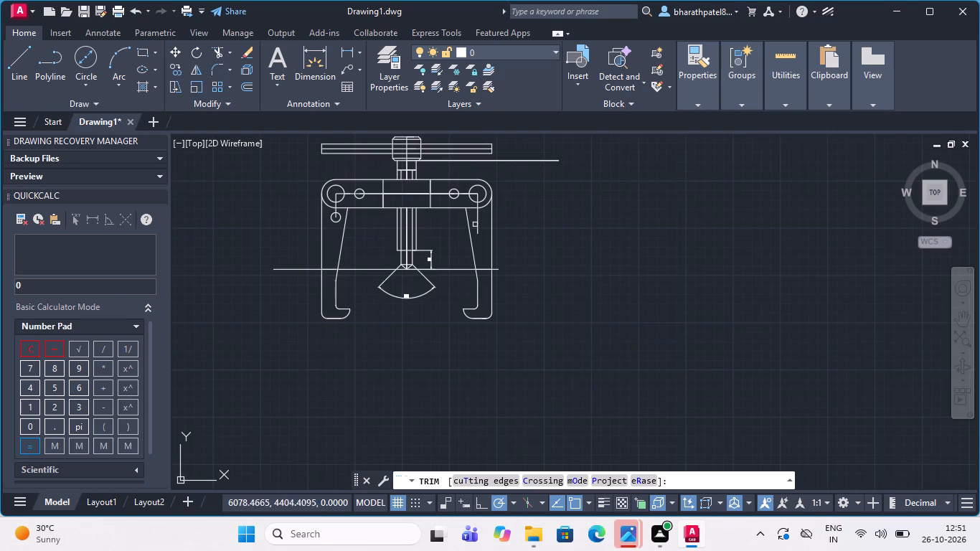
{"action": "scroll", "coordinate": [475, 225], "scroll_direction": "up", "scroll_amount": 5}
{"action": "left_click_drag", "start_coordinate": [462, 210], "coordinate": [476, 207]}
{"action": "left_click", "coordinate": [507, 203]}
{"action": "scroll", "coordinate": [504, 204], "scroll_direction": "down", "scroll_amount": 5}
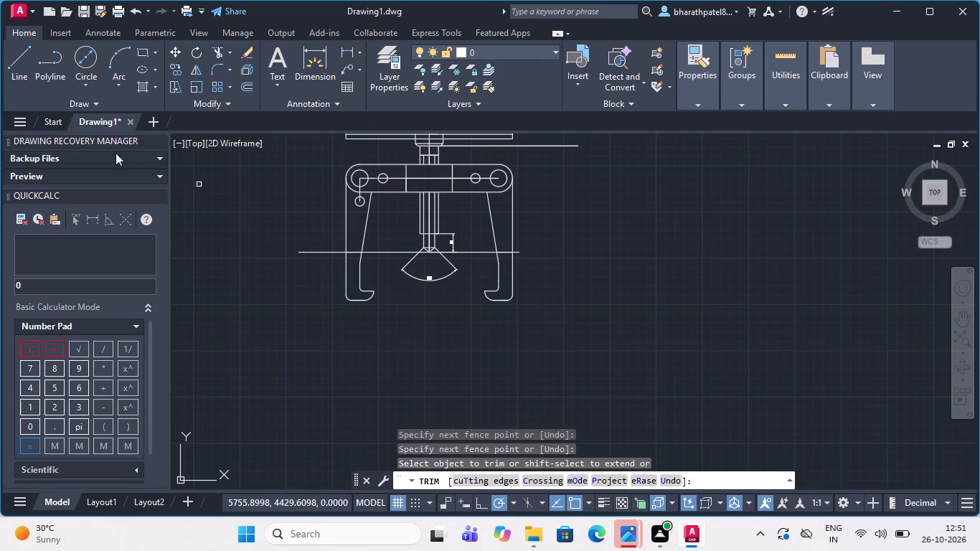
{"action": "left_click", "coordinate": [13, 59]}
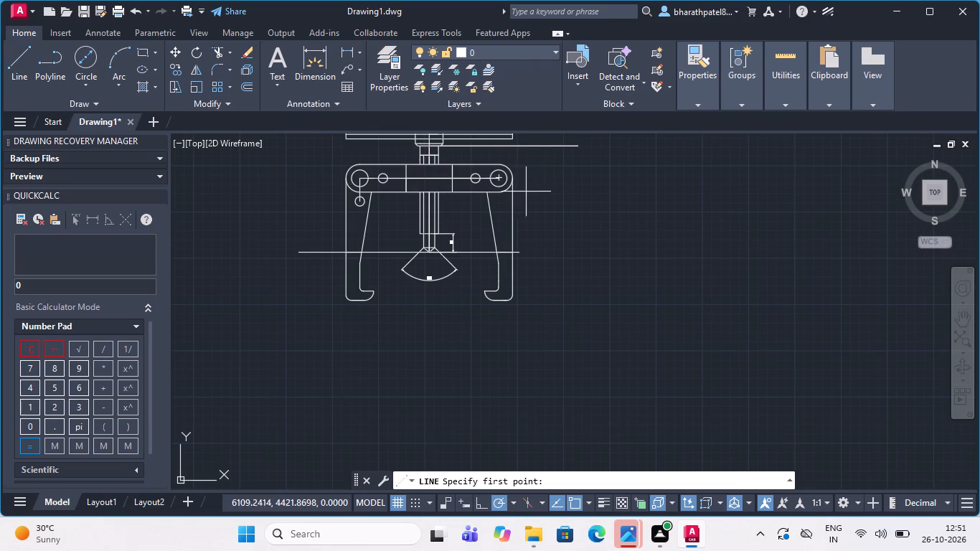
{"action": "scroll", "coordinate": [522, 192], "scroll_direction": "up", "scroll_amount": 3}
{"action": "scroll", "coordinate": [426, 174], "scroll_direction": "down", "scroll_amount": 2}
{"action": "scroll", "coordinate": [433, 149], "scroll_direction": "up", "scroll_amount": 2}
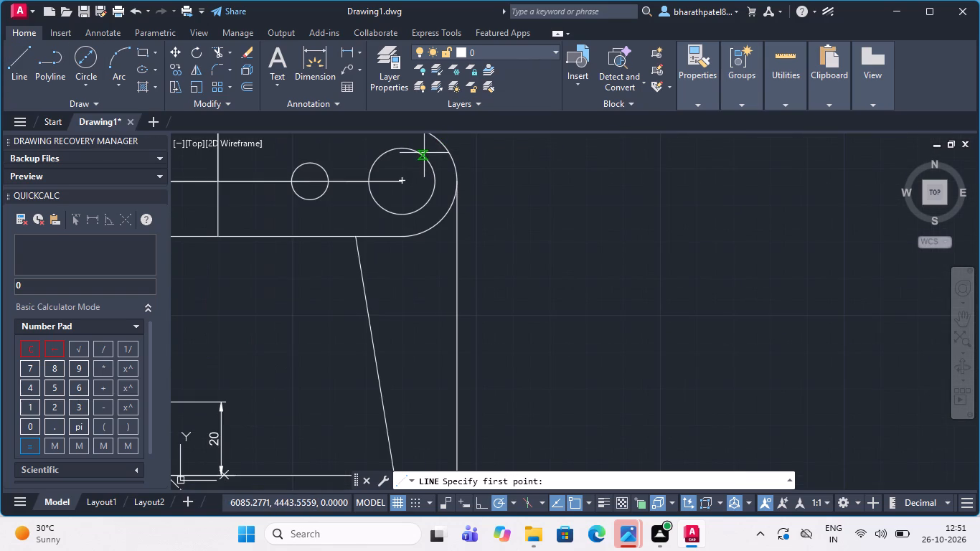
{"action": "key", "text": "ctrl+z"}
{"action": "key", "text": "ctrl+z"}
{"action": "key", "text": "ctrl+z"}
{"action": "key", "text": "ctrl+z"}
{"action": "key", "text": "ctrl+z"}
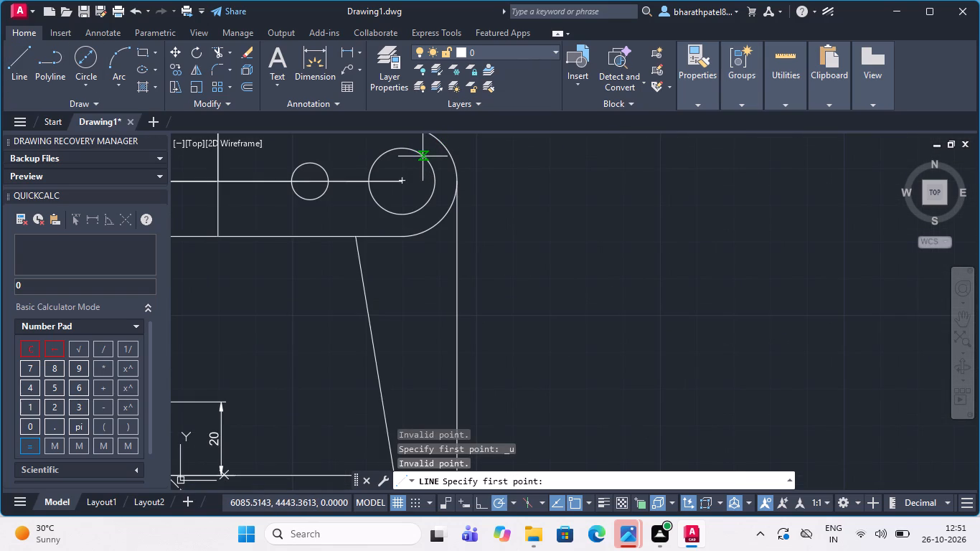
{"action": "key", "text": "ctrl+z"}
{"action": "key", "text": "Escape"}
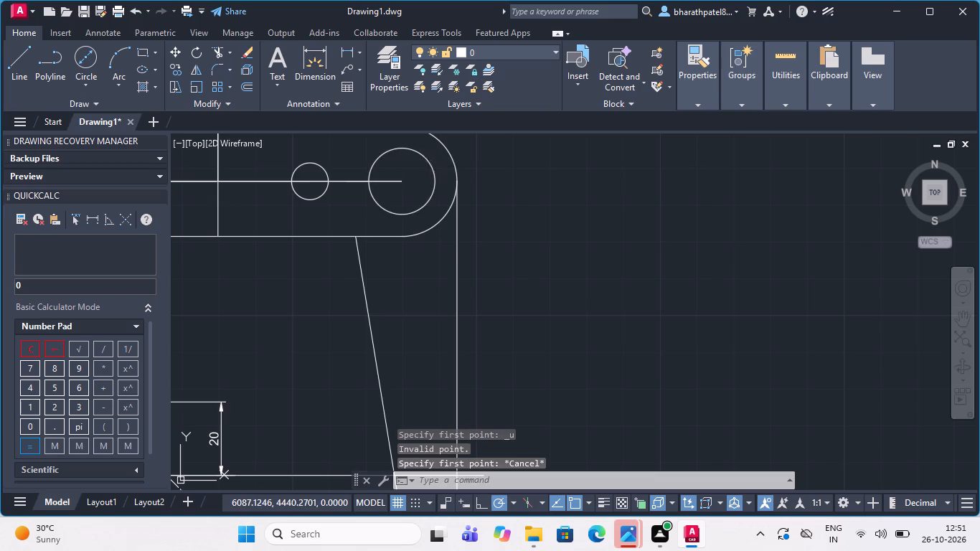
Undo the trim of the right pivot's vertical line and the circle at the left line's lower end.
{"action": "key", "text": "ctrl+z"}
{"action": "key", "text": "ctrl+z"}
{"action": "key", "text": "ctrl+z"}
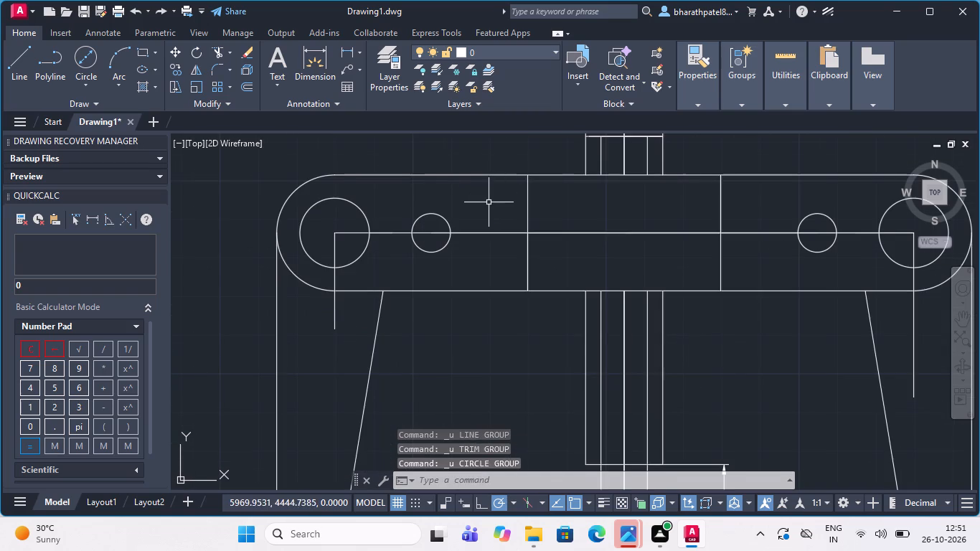
Undo the vertical line drawn below the crossbar's lower edge under the left pivot.
{"action": "key", "text": "ctrl+z"}
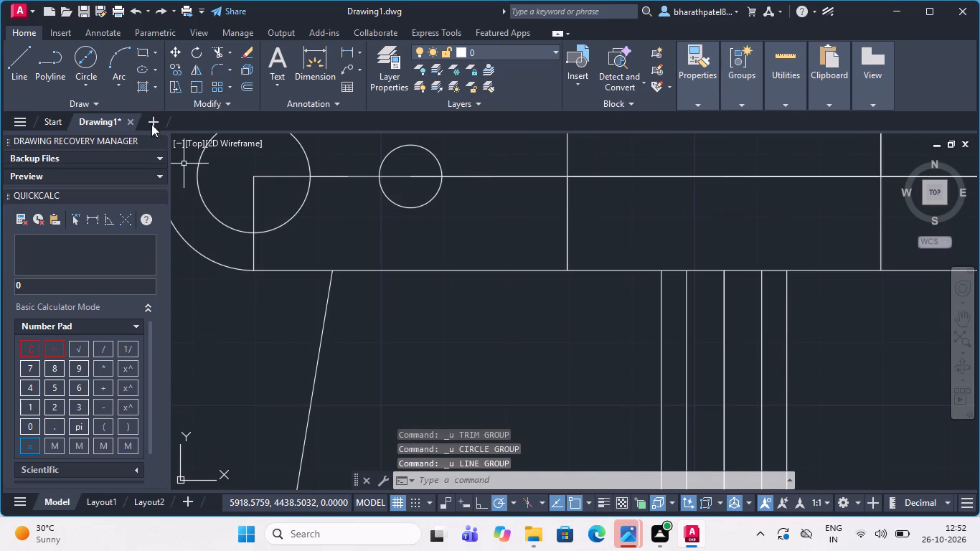
Draw a vertical line 10 long downward from the crossbar's lower edge, directly below the left pivot centre.
{"action": "scroll", "coordinate": [170, 153], "scroll_direction": "down", "scroll_amount": 2}
{"action": "scroll", "coordinate": [346, 220], "scroll_direction": "down", "scroll_amount": 2}
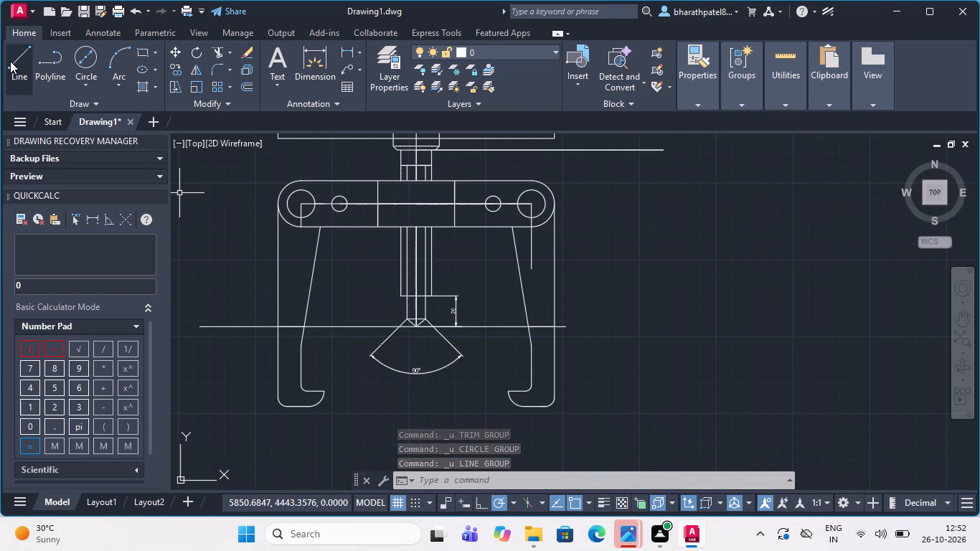
{"action": "left_click", "coordinate": [10, 61]}
{"action": "scroll", "coordinate": [287, 223], "scroll_direction": "up", "scroll_amount": 4}
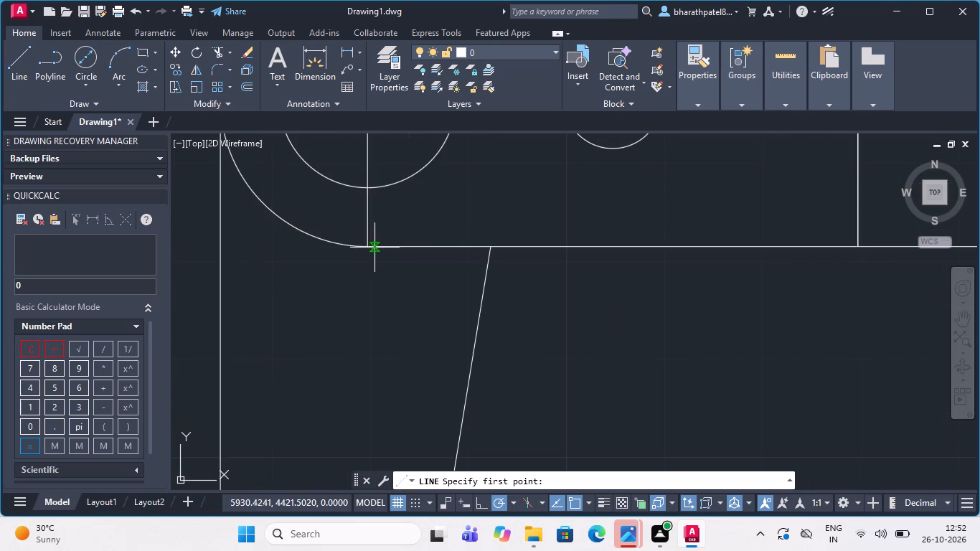
{"action": "left_click", "coordinate": [365, 250]}
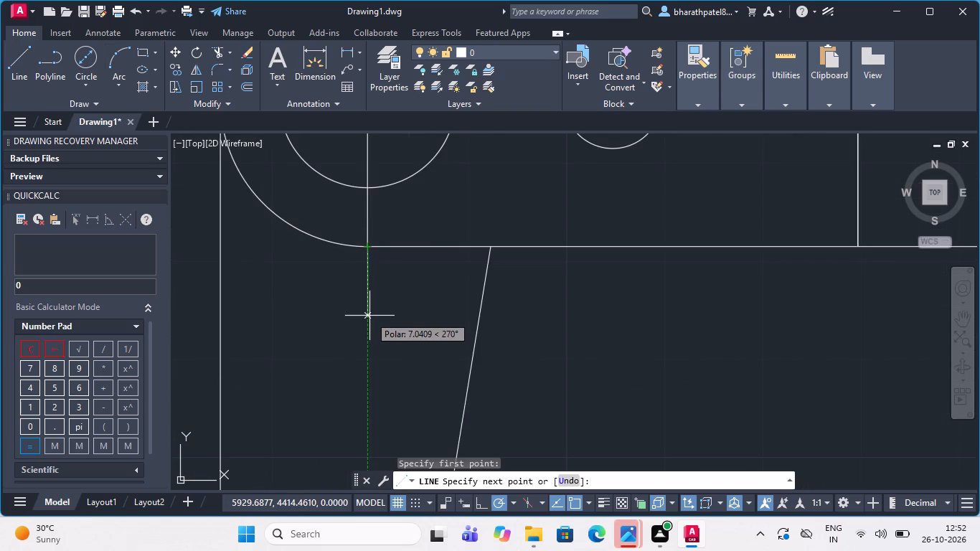
{"action": "type", "text": "10"}
{"action": "key", "text": "Return"}
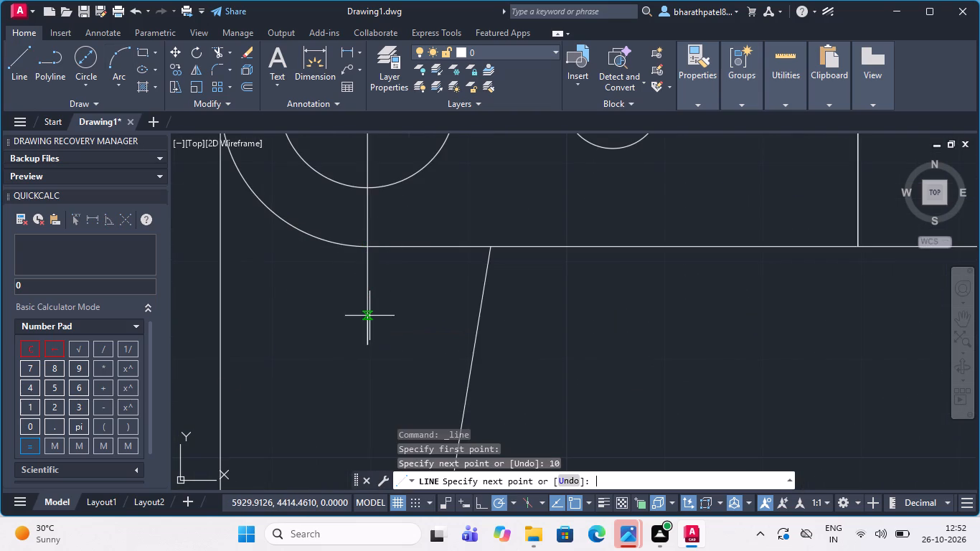
{"action": "key", "text": "Escape"}
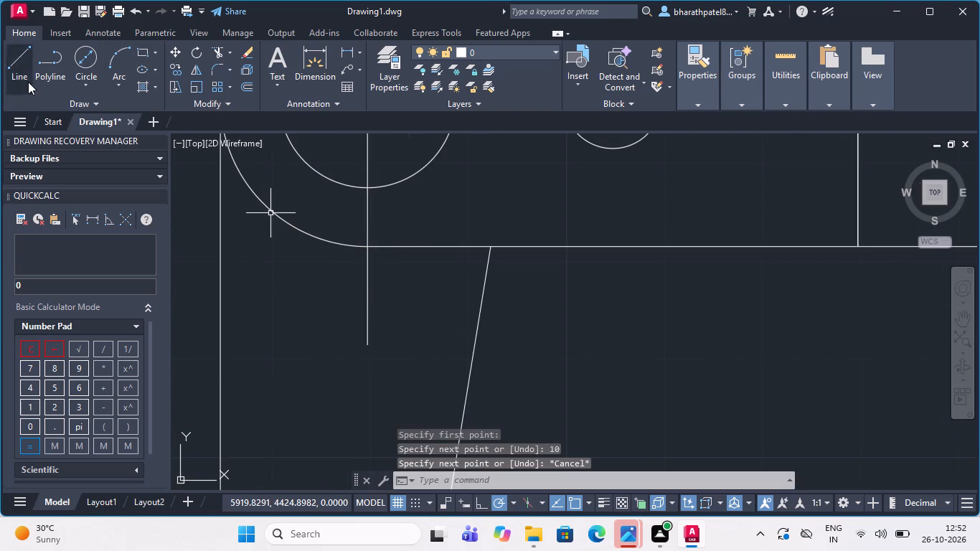
Trim away the part of the right pivot's vertical line that extends below the crossbar's lower edge.
{"action": "left_click", "coordinate": [12, 63]}
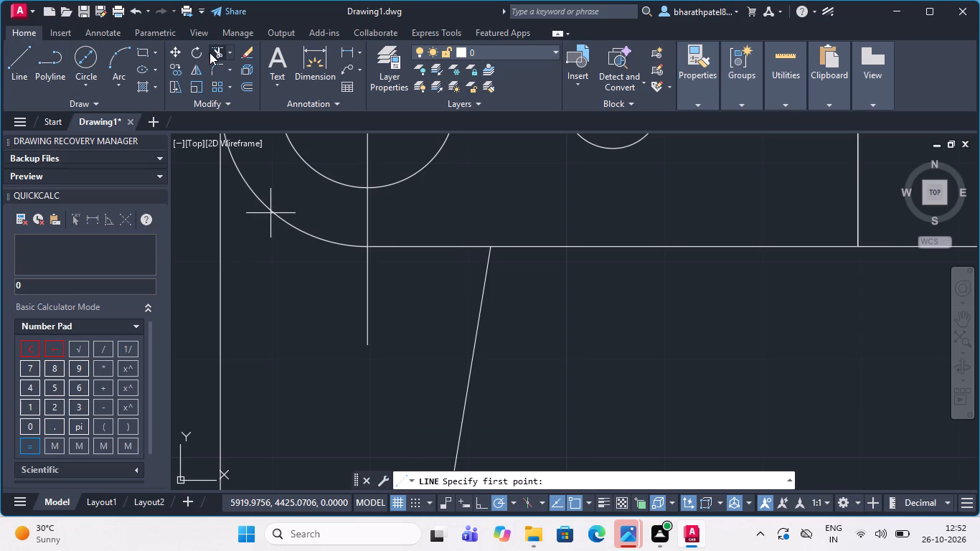
{"action": "left_click", "coordinate": [209, 52]}
{"action": "scroll", "coordinate": [207, 75], "scroll_direction": "down", "scroll_amount": 4}
{"action": "scroll", "coordinate": [301, 175], "scroll_direction": "down", "scroll_amount": 3}
{"action": "scroll", "coordinate": [520, 196], "scroll_direction": "up", "scroll_amount": 3}
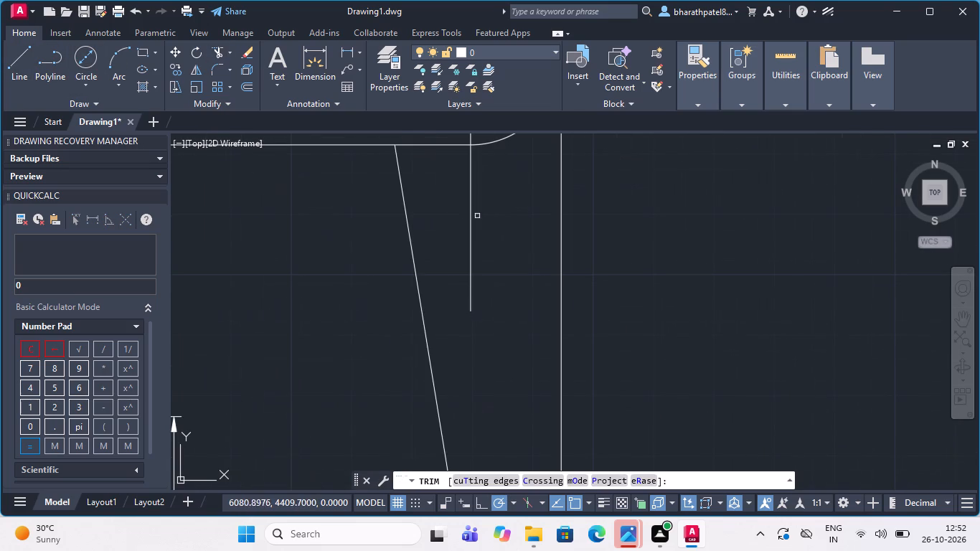
{"action": "left_click_drag", "start_coordinate": [444, 213], "coordinate": [452, 215]}
{"action": "left_click", "coordinate": [501, 220]}
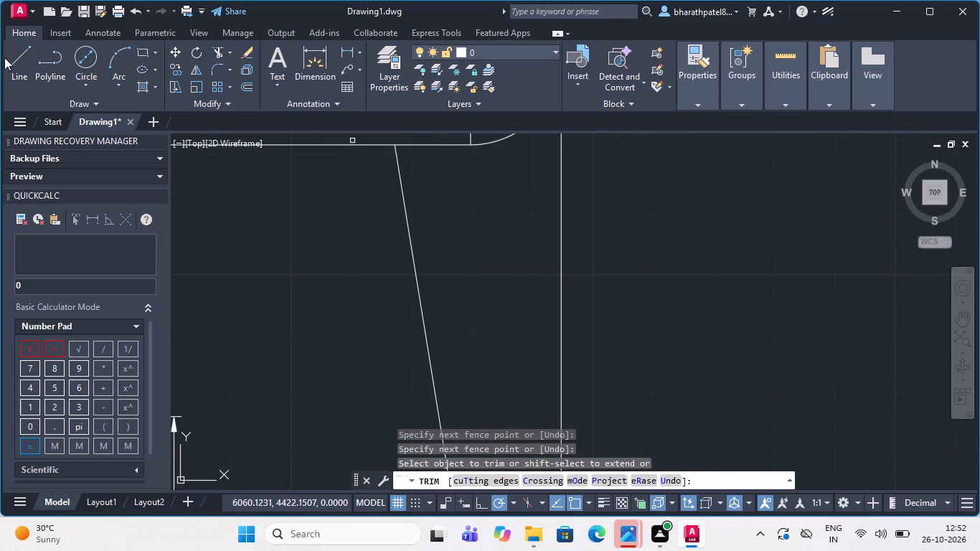
Draw a vertical line 10 long downward from the crossbar's lower edge, directly below the right pivot centre.
{"action": "left_click", "coordinate": [17, 57]}
{"action": "scroll", "coordinate": [392, 188], "scroll_direction": "down", "scroll_amount": 3}
{"action": "scroll", "coordinate": [410, 174], "scroll_direction": "up", "scroll_amount": 4}
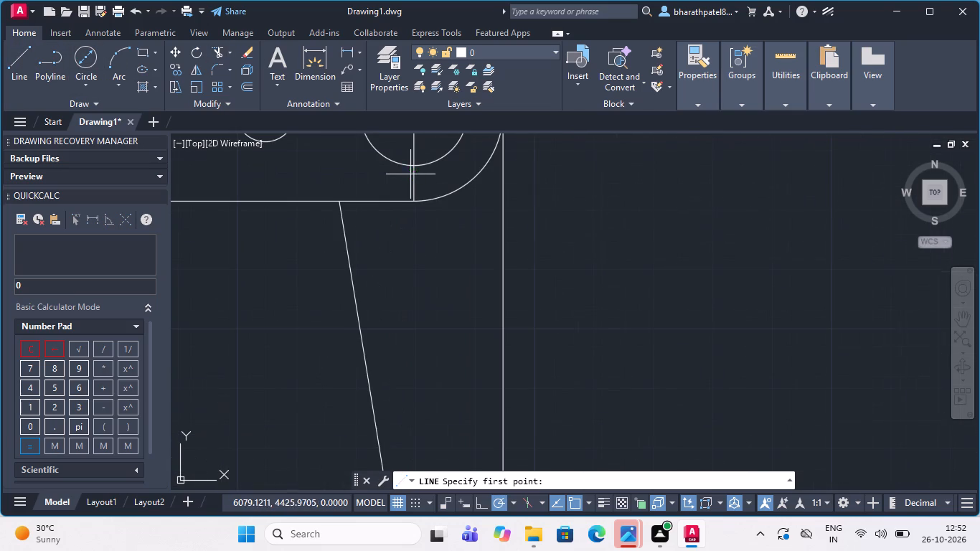
{"action": "left_click", "coordinate": [413, 200]}
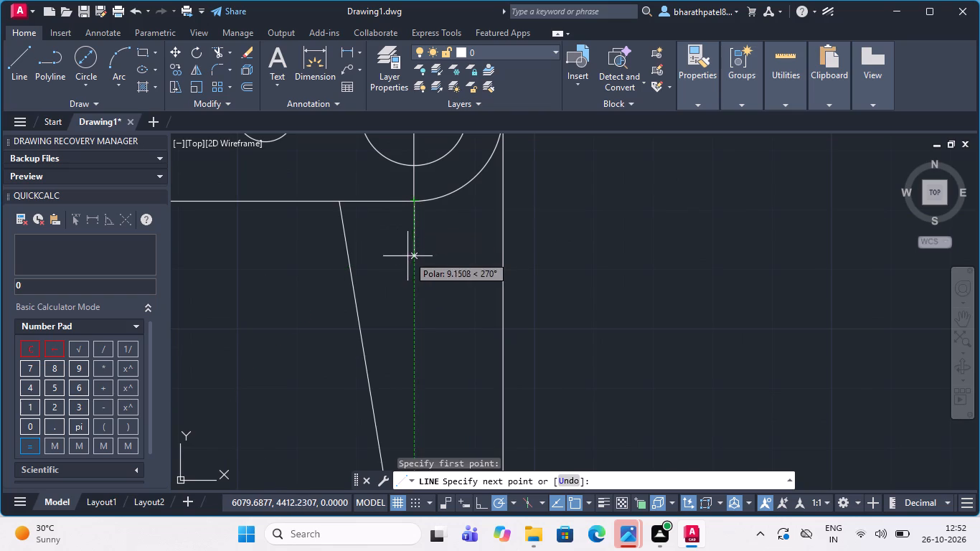
{"action": "type", "text": "10"}
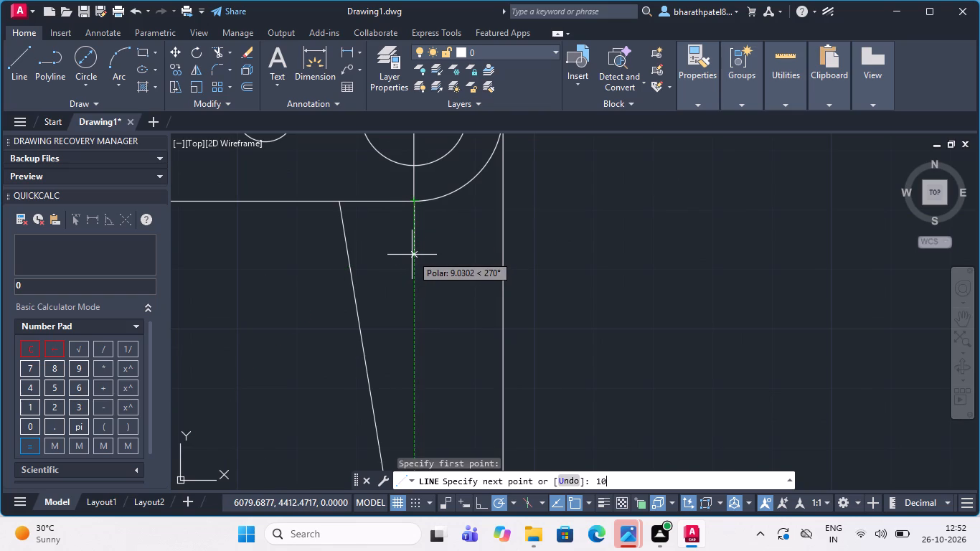
{"action": "key", "text": "Return"}
{"action": "scroll", "coordinate": [413, 255], "scroll_direction": "up", "scroll_amount": 1}
{"action": "key", "text": "Escape"}
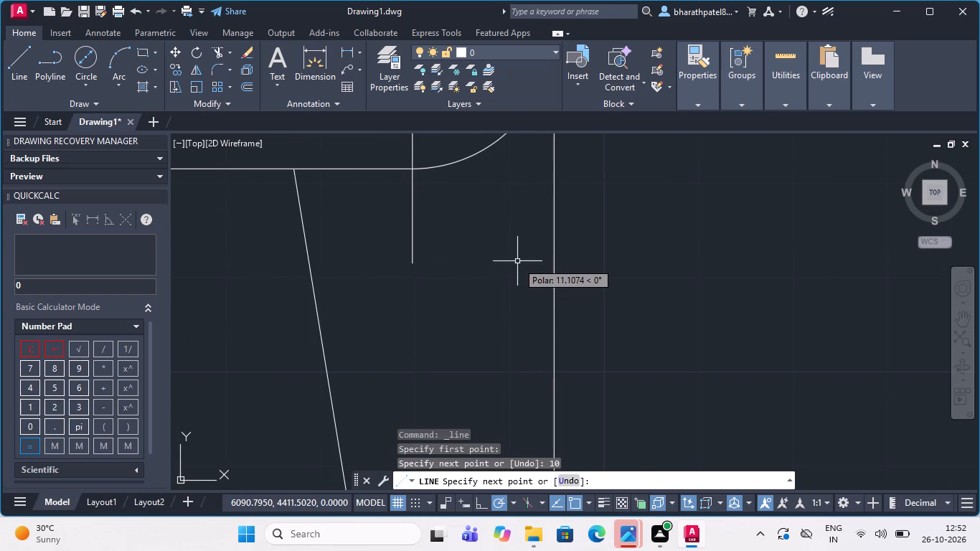
Draw a circle of diameter 10 centred on the lower end of the left vertical line.
{"action": "scroll", "coordinate": [296, 201], "scroll_direction": "down", "scroll_amount": 3}
{"action": "scroll", "coordinate": [177, 184], "scroll_direction": "down", "scroll_amount": 2}
{"action": "scroll", "coordinate": [260, 211], "scroll_direction": "down", "scroll_amount": 2}
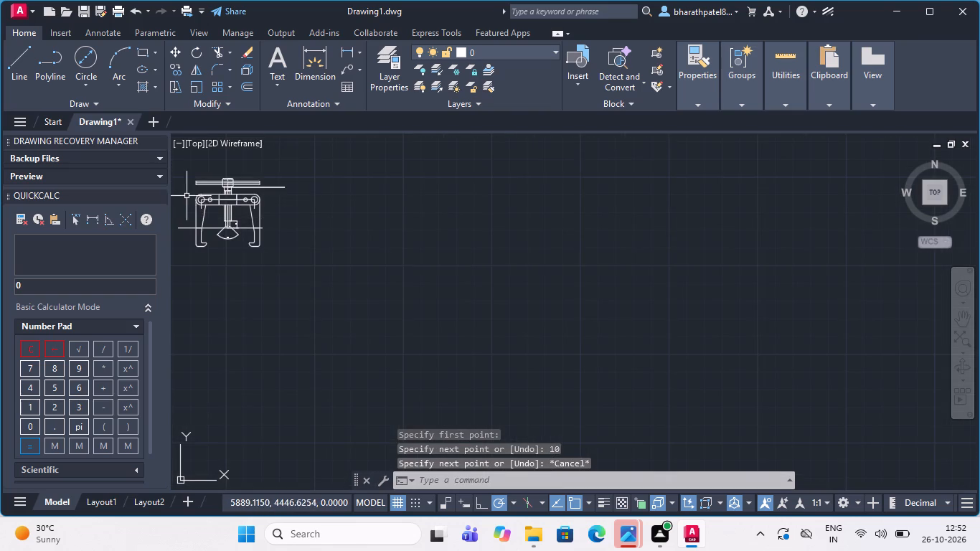
{"action": "scroll", "coordinate": [187, 195], "scroll_direction": "up", "scroll_amount": 4}
{"action": "left_click_drag", "start_coordinate": [82, 60], "coordinate": [90, 55]}
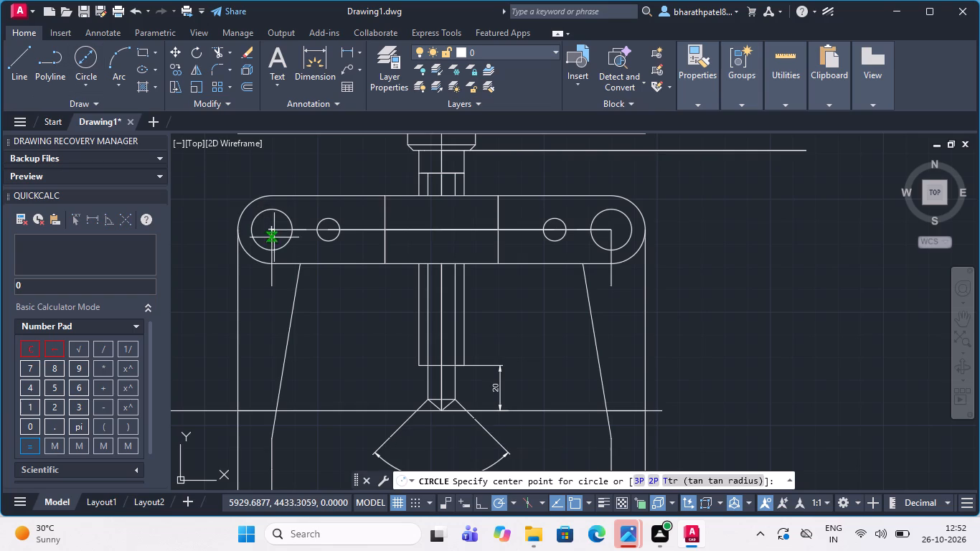
{"action": "scroll", "coordinate": [267, 279], "scroll_direction": "up", "scroll_amount": 4}
{"action": "left_click_drag", "start_coordinate": [294, 326], "coordinate": [298, 332]}
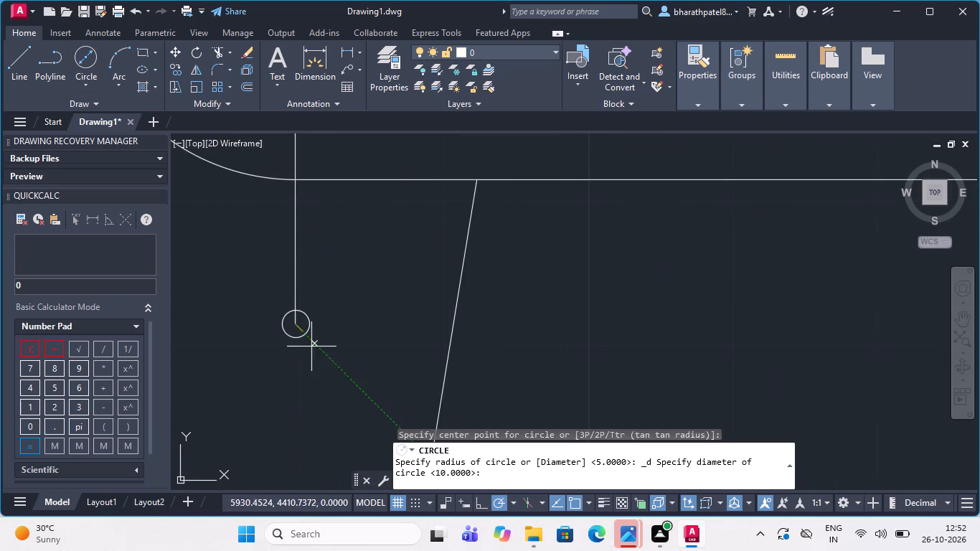
{"action": "key", "text": "1"}
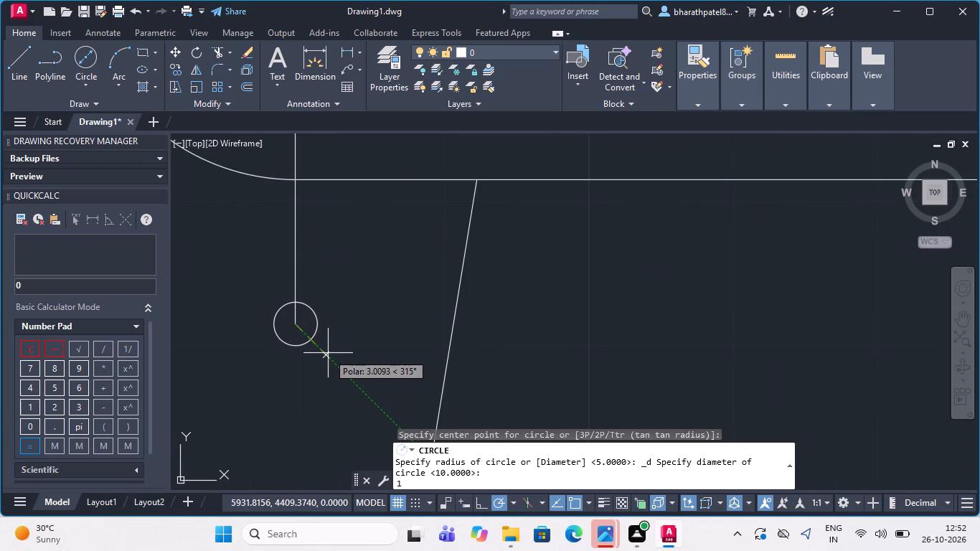
{"action": "key", "text": "0"}
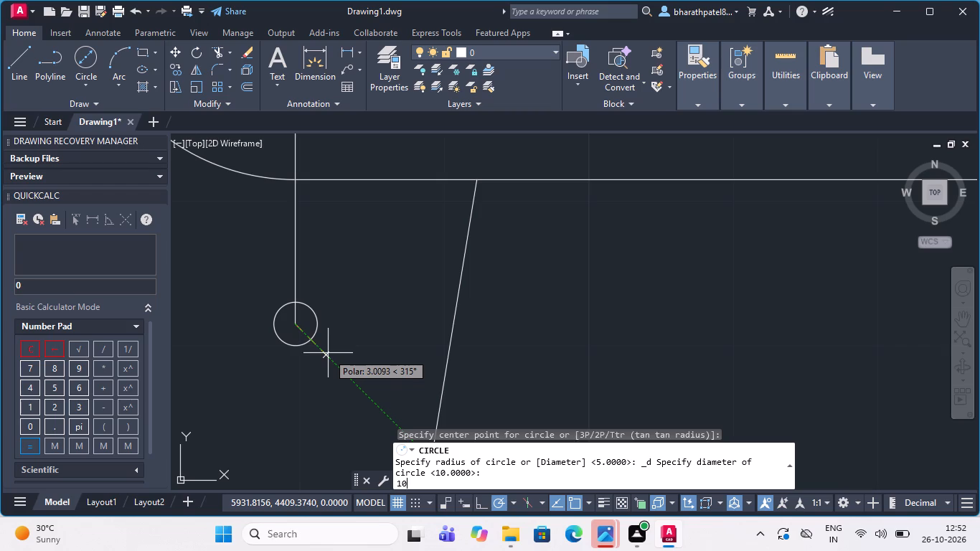
{"action": "key", "text": "Return"}
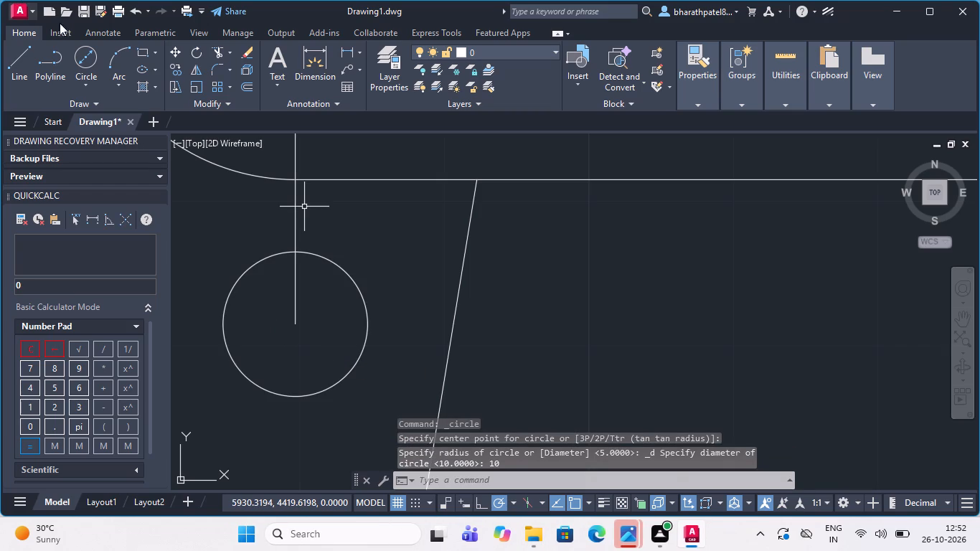
Draw a circle of diameter 10 centred on the lower end of the right vertical line.
{"action": "left_click", "coordinate": [87, 52]}
{"action": "scroll", "coordinate": [72, 194], "scroll_direction": "down", "scroll_amount": 3}
{"action": "scroll", "coordinate": [225, 240], "scroll_direction": "down", "scroll_amount": 4}
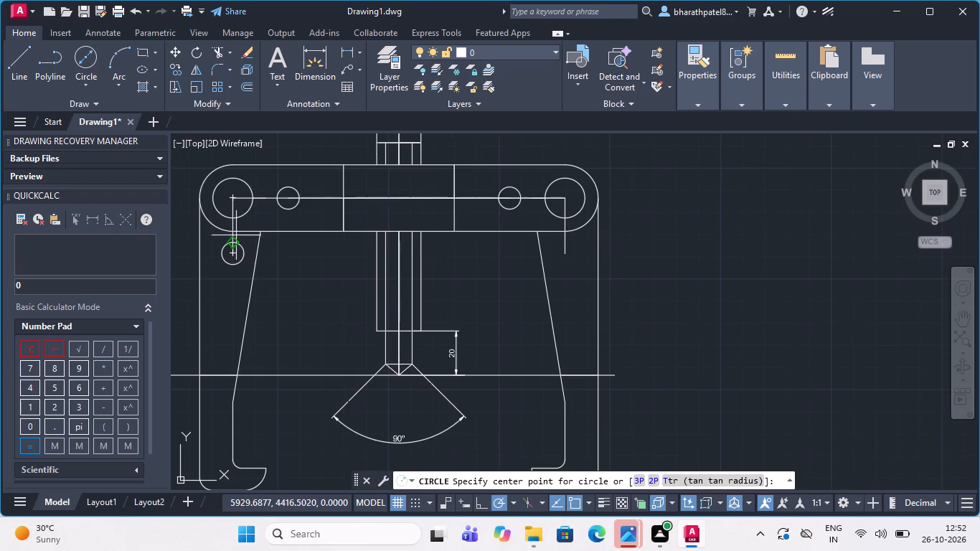
{"action": "scroll", "coordinate": [609, 241], "scroll_direction": "up", "scroll_amount": 3}
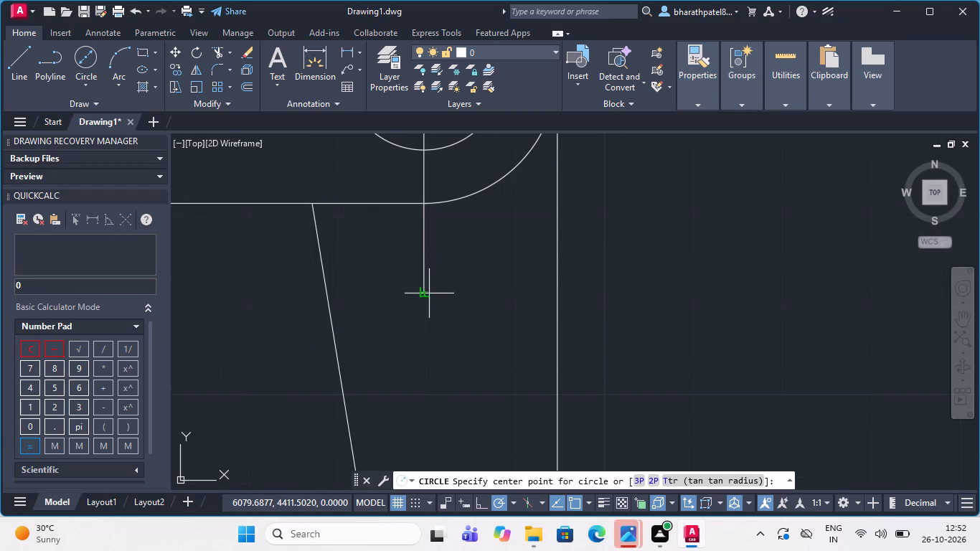
{"action": "left_click_drag", "start_coordinate": [423, 293], "coordinate": [438, 293]}
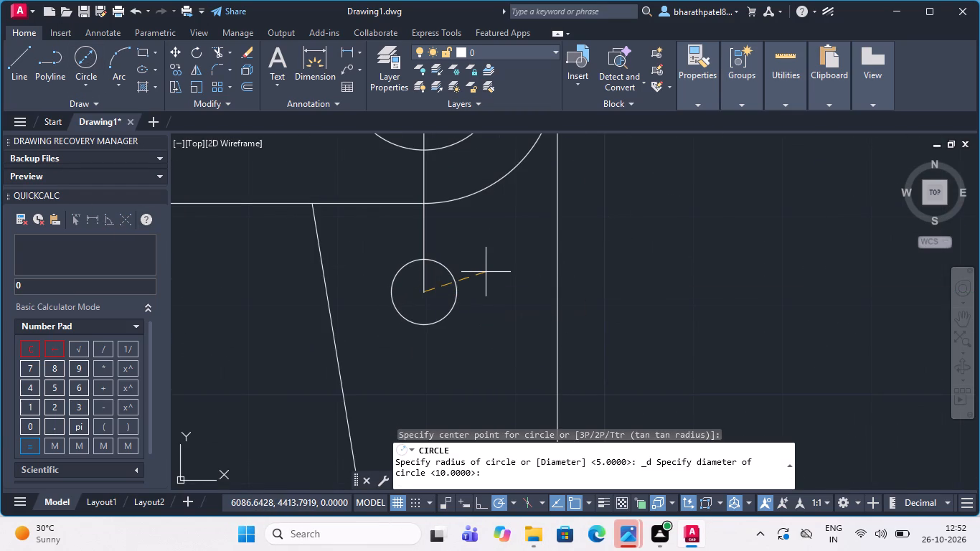
{"action": "key", "text": "1"}
{"action": "key", "text": "0"}
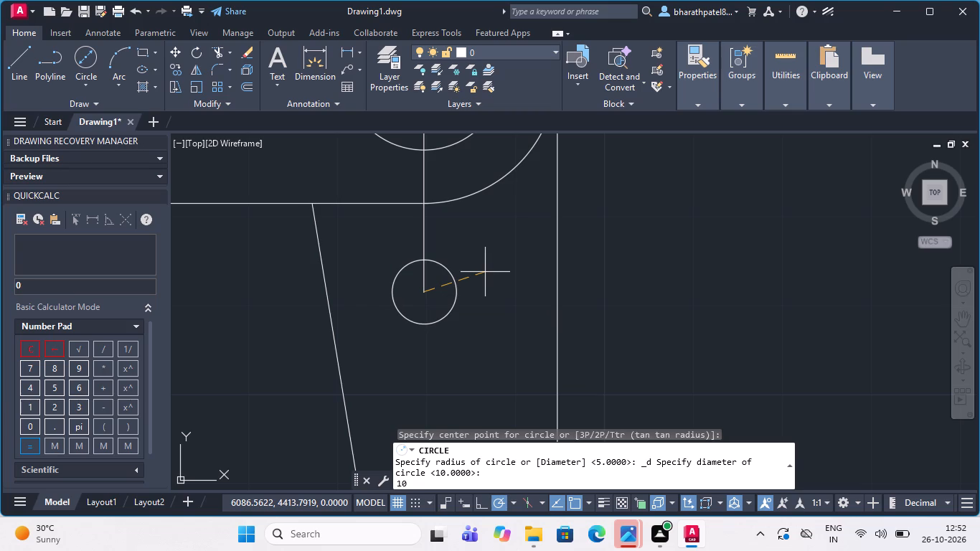
{"action": "key", "text": "Return"}
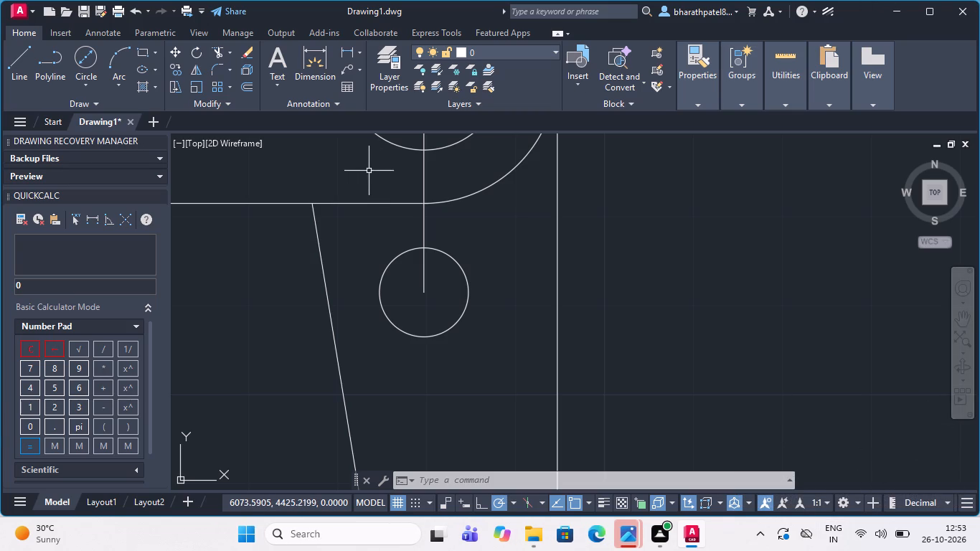
Examine the puller's front view, checking the arms with their small holes, the crossbar and the screw tip.
{"action": "scroll", "coordinate": [428, 275], "scroll_direction": "down", "scroll_amount": 3}
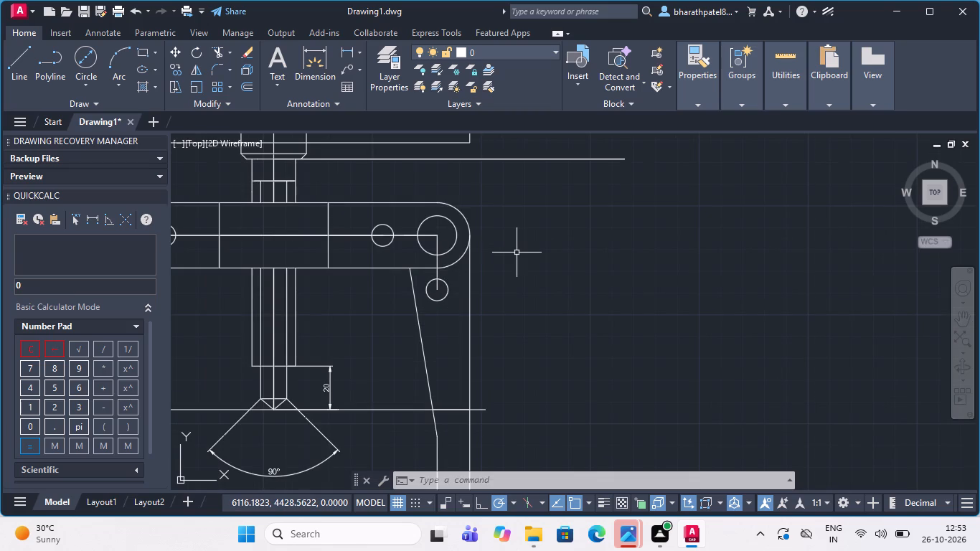
{"action": "scroll", "coordinate": [440, 273], "scroll_direction": "down", "scroll_amount": 2}
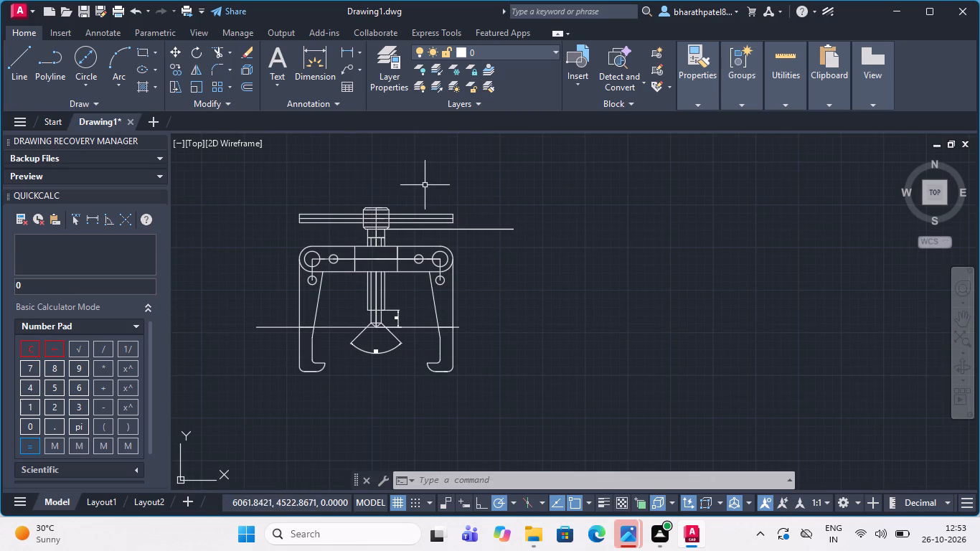
{"action": "scroll", "coordinate": [389, 253], "scroll_direction": "down", "scroll_amount": 1}
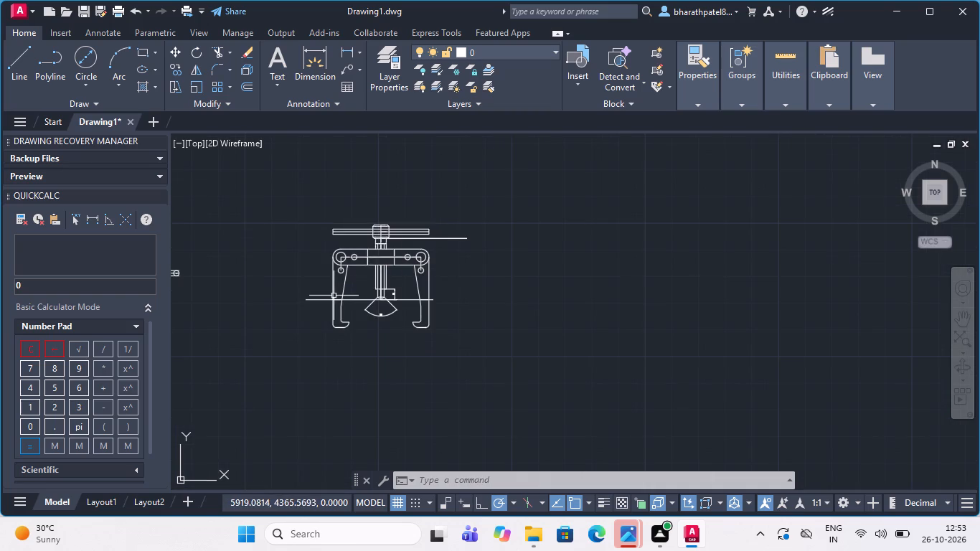
{"action": "scroll", "coordinate": [334, 288], "scroll_direction": "up", "scroll_amount": 2}
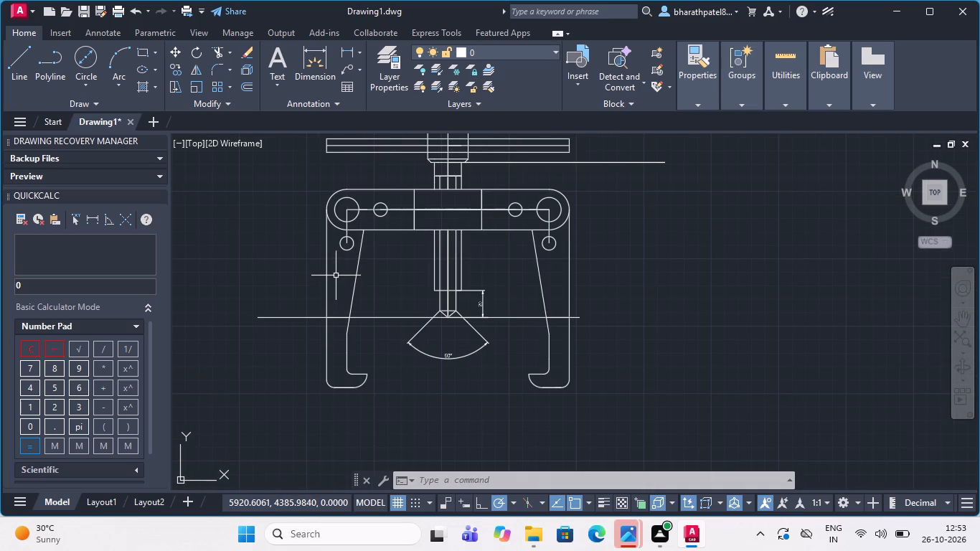
{"action": "scroll", "coordinate": [338, 273], "scroll_direction": "up", "scroll_amount": 2}
{"action": "scroll", "coordinate": [338, 273], "scroll_direction": "down", "scroll_amount": 1}
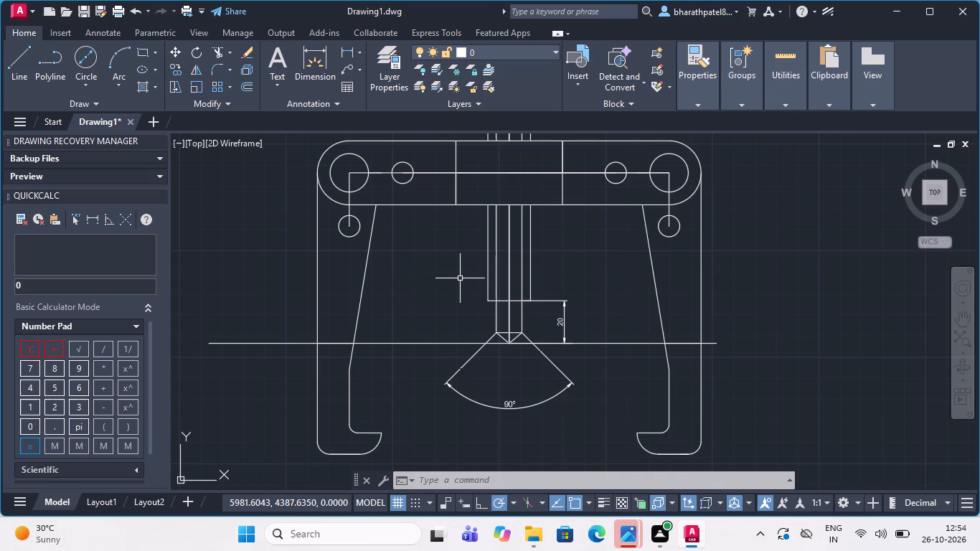
{"action": "scroll", "coordinate": [440, 286], "scroll_direction": "down", "scroll_amount": 2}
{"action": "scroll", "coordinate": [471, 236], "scroll_direction": "up", "scroll_amount": 1}
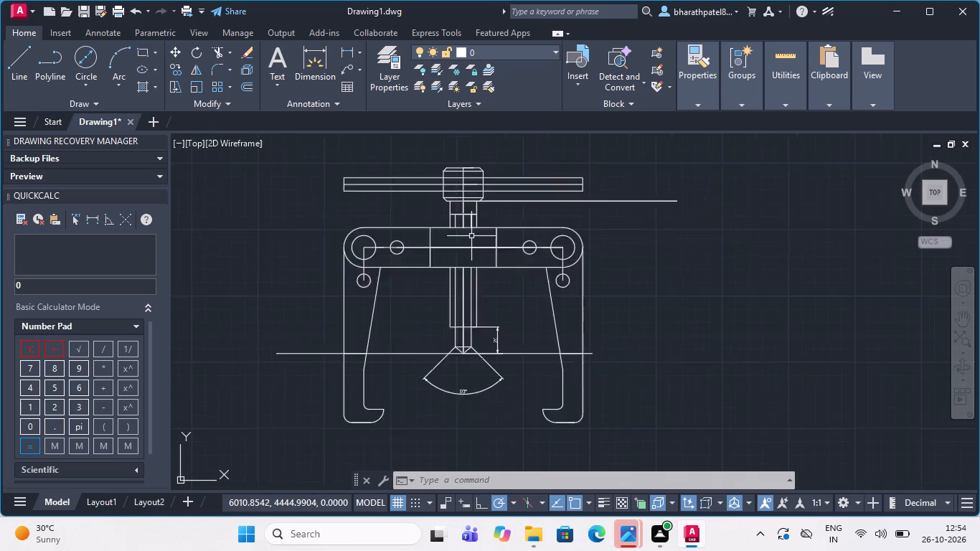
{"action": "scroll", "coordinate": [471, 236], "scroll_direction": "up", "scroll_amount": 1}
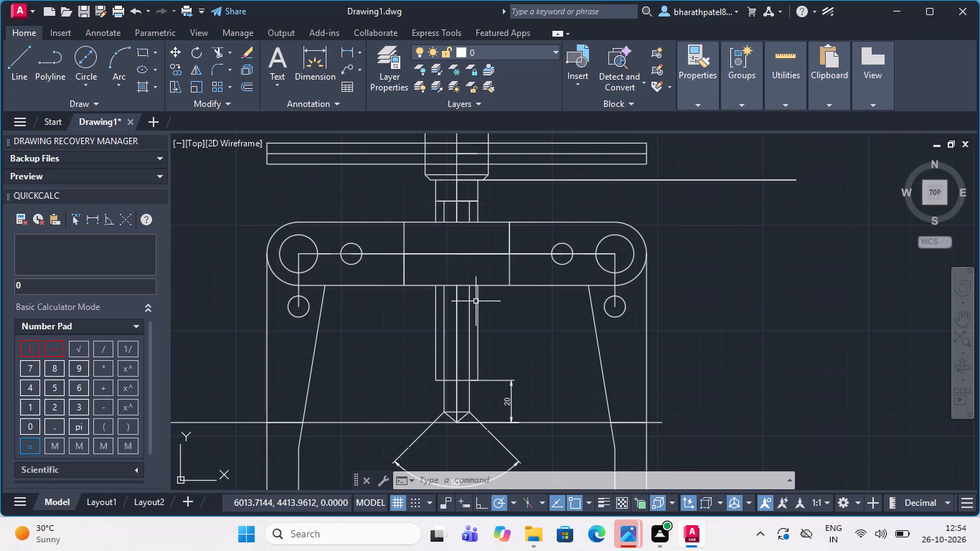
{"action": "scroll", "coordinate": [473, 301], "scroll_direction": "down", "scroll_amount": 1}
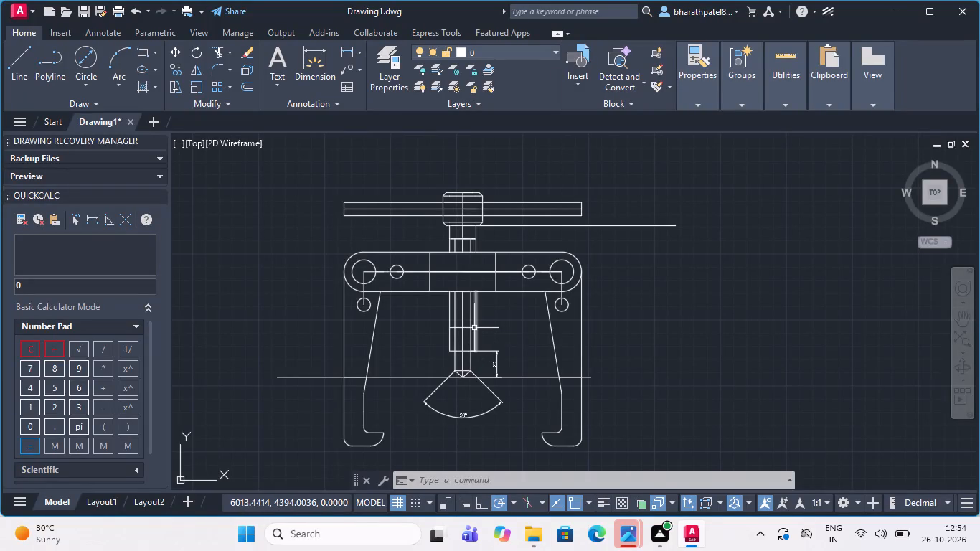
{"action": "scroll", "coordinate": [462, 326], "scroll_direction": "down", "scroll_amount": 2}
{"action": "scroll", "coordinate": [507, 339], "scroll_direction": "up", "scroll_amount": 2}
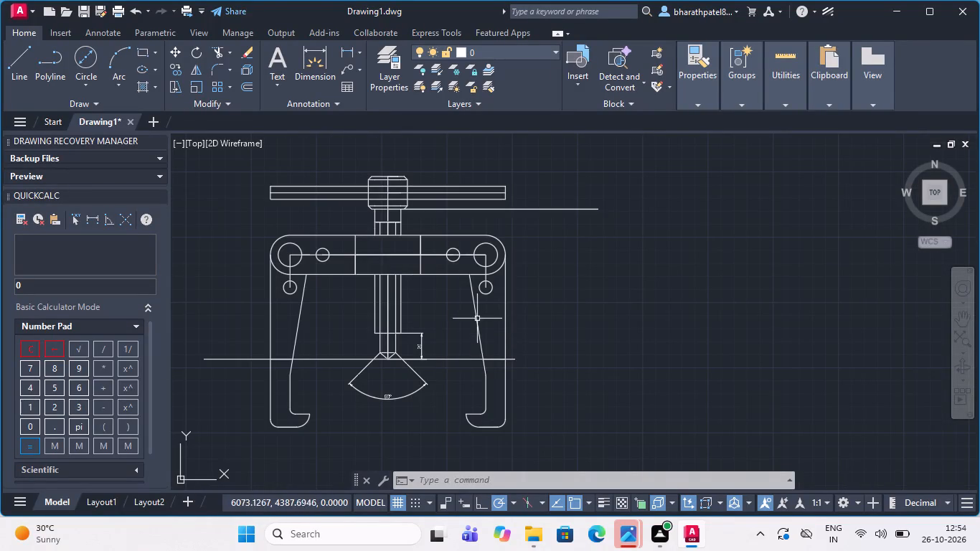
{"action": "scroll", "coordinate": [390, 387], "scroll_direction": "up", "scroll_amount": 2}
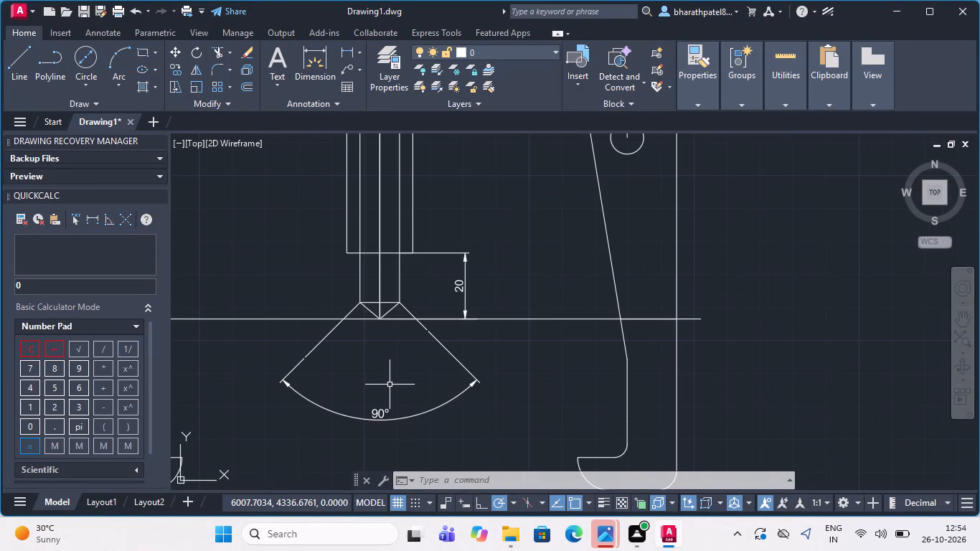
{"action": "scroll", "coordinate": [424, 352], "scroll_direction": "down", "scroll_amount": 2}
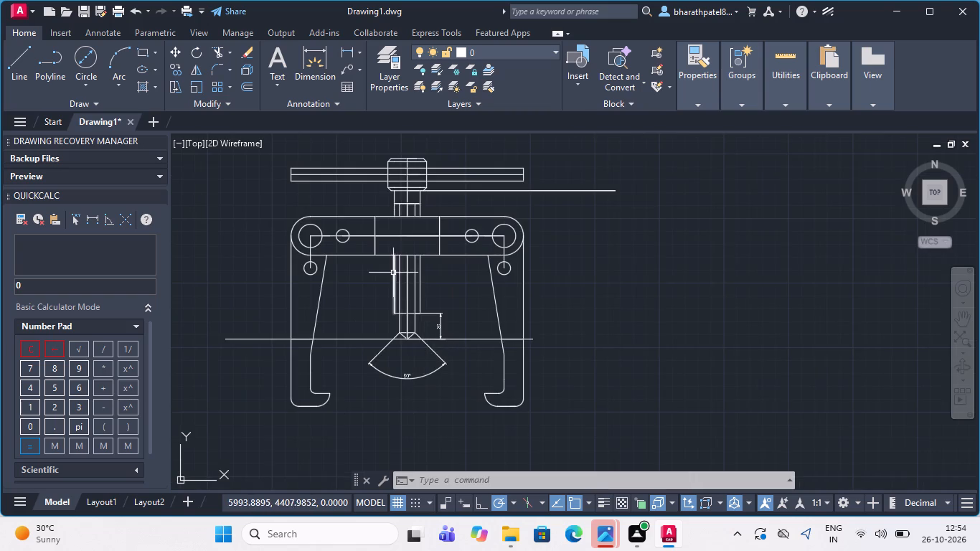
Draw a line 5 long inward along the handle bar's centreline from its left end, adding a short downward tick about 0.7 long.
{"action": "scroll", "coordinate": [400, 257], "scroll_direction": "up", "scroll_amount": 3}
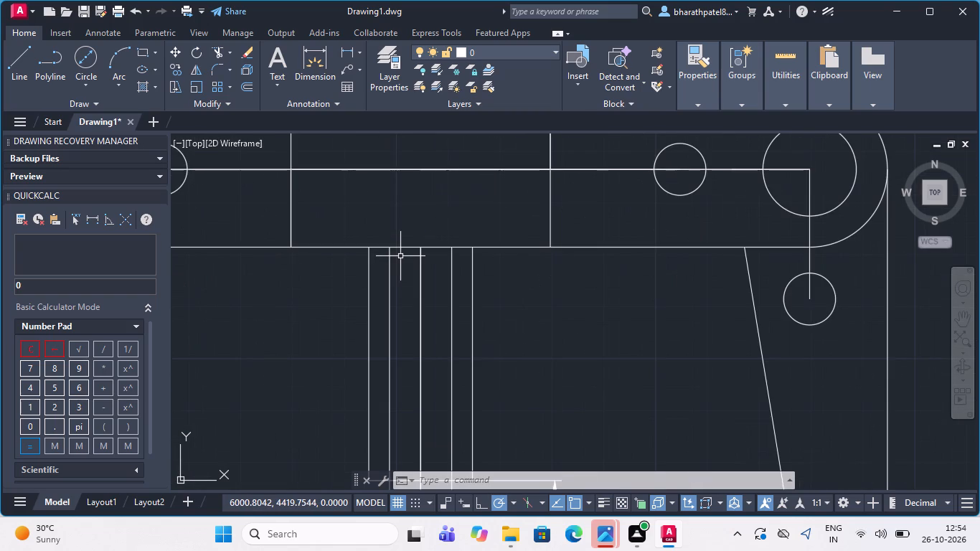
{"action": "scroll", "coordinate": [381, 263], "scroll_direction": "down", "scroll_amount": 2}
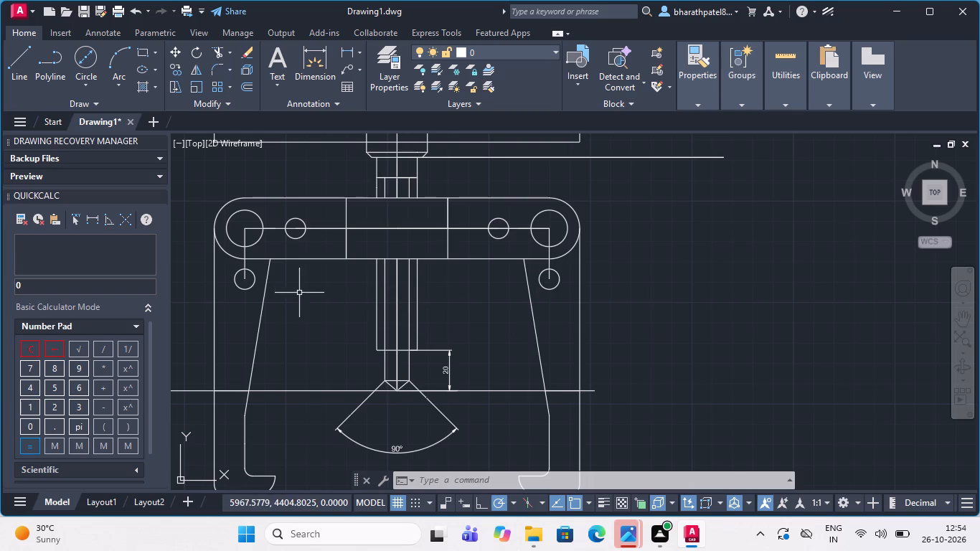
{"action": "scroll", "coordinate": [383, 319], "scroll_direction": "down", "scroll_amount": 1}
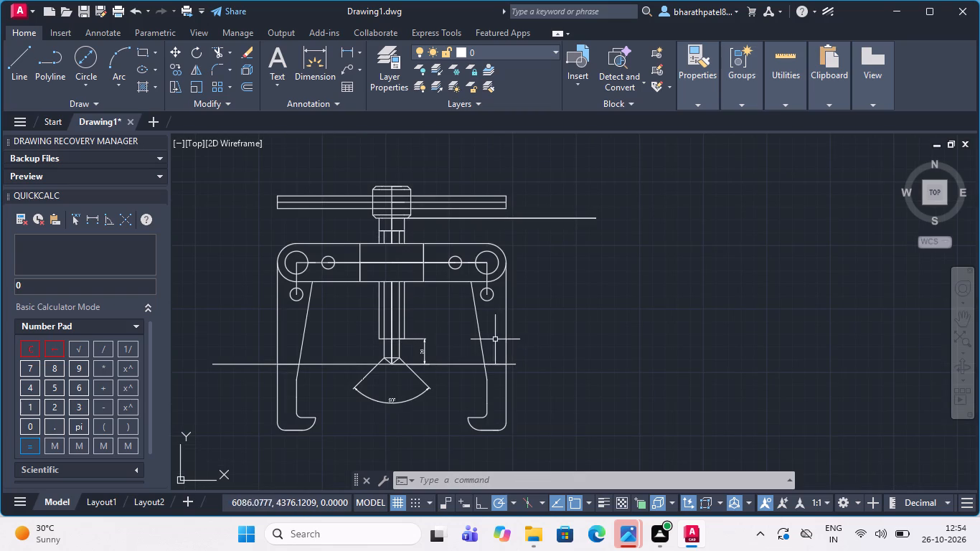
{"action": "scroll", "coordinate": [448, 337], "scroll_direction": "down", "scroll_amount": 2}
{"action": "scroll", "coordinate": [387, 286], "scroll_direction": "up", "scroll_amount": 4}
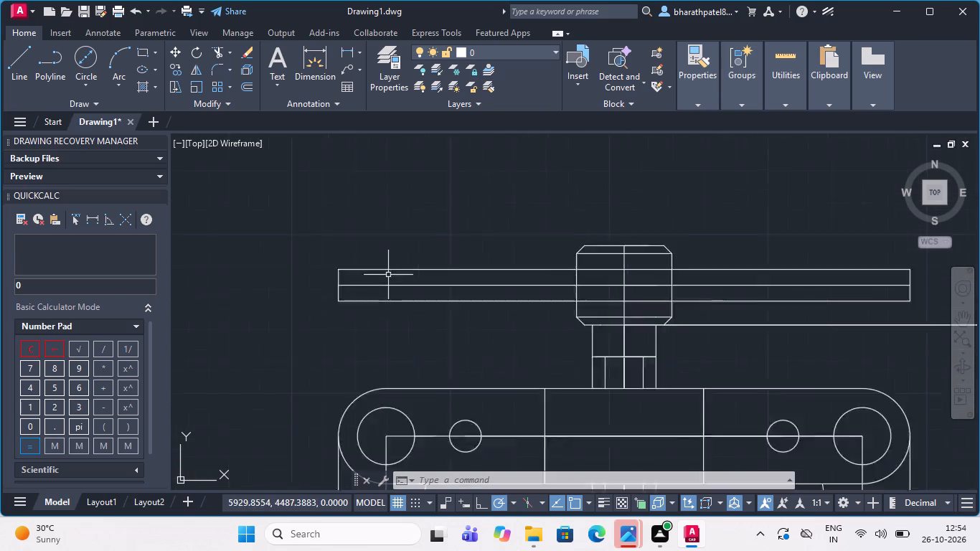
{"action": "scroll", "coordinate": [388, 275], "scroll_direction": "up", "scroll_amount": 1}
{"action": "left_click", "coordinate": [11, 62]}
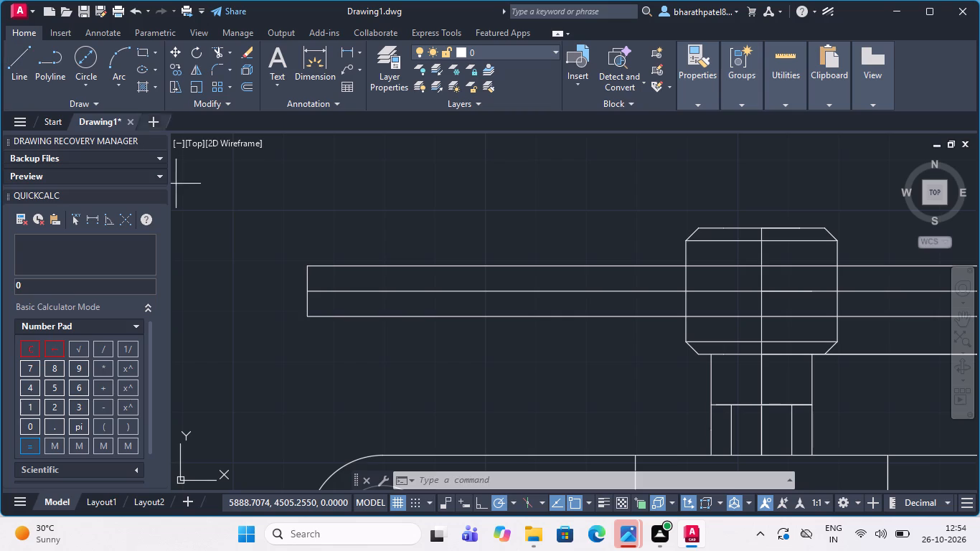
{"action": "left_click", "coordinate": [310, 293]}
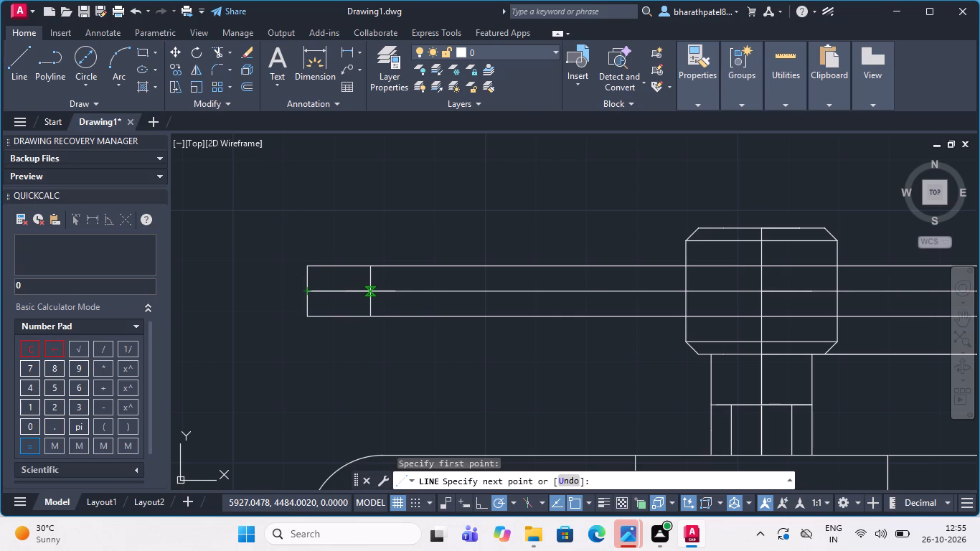
{"action": "key", "text": "5"}
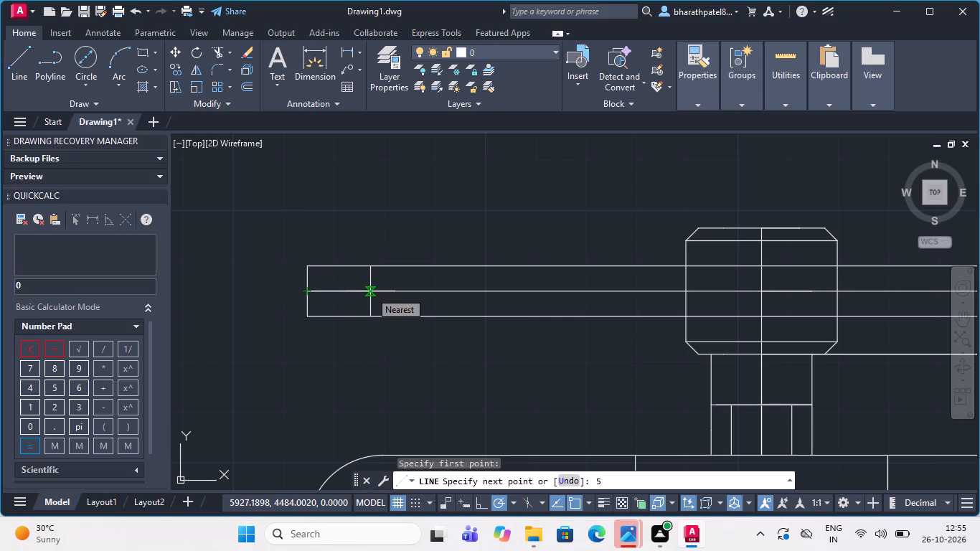
{"action": "key", "text": "Return"}
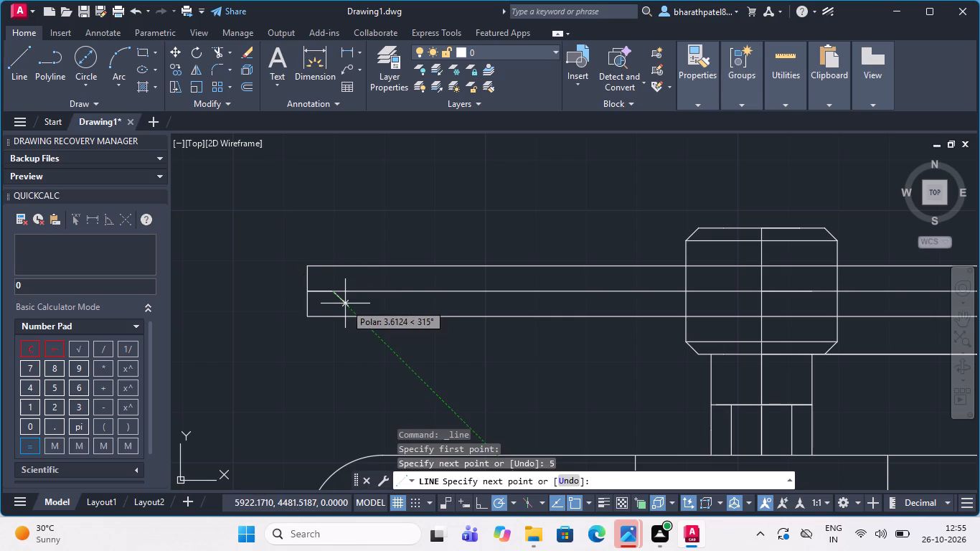
{"action": "scroll", "coordinate": [339, 297], "scroll_direction": "up", "scroll_amount": 3}
{"action": "left_click", "coordinate": [311, 286]}
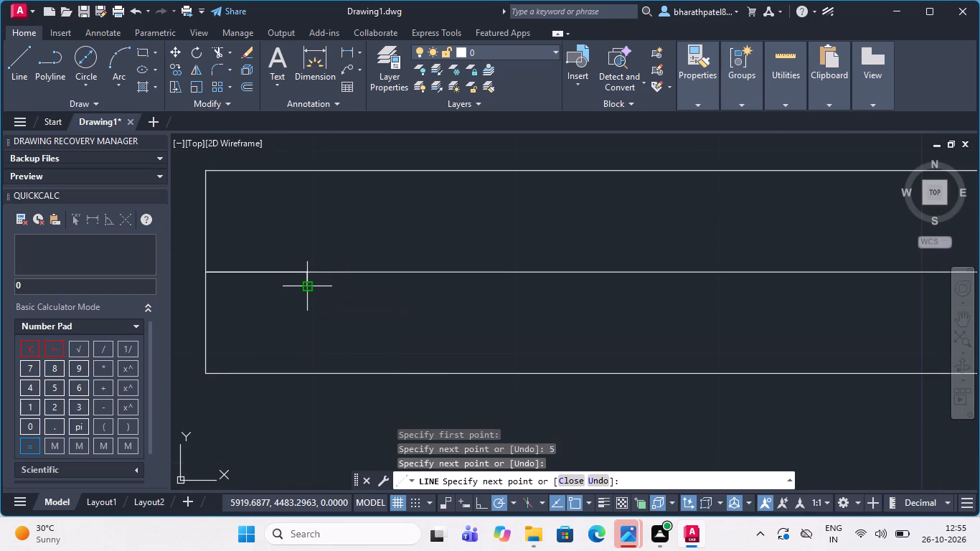
{"action": "key", "text": "Escape"}
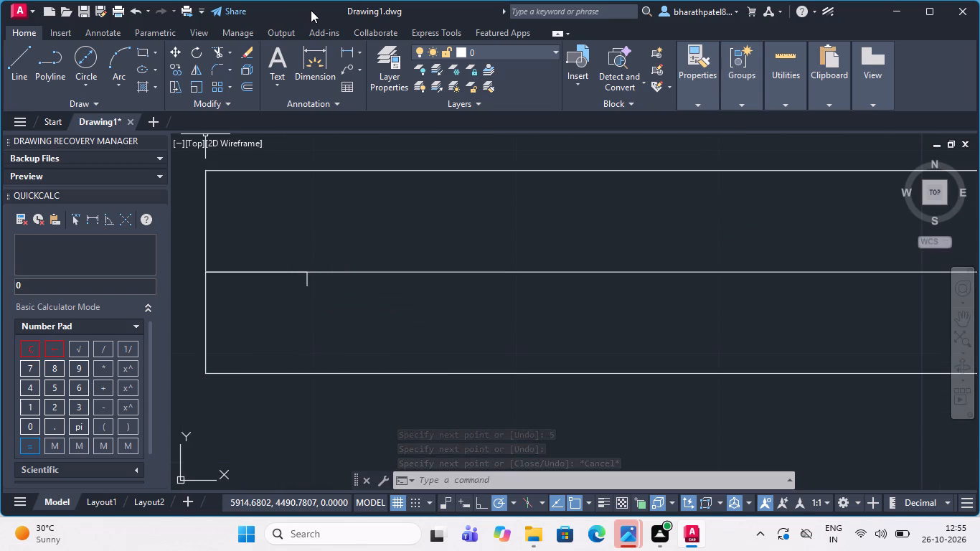
Draw a line 5 long inward along the handle bar's centreline from its right end, adding a short downward tick about 1.6 long.
{"action": "left_click", "coordinate": [23, 49]}
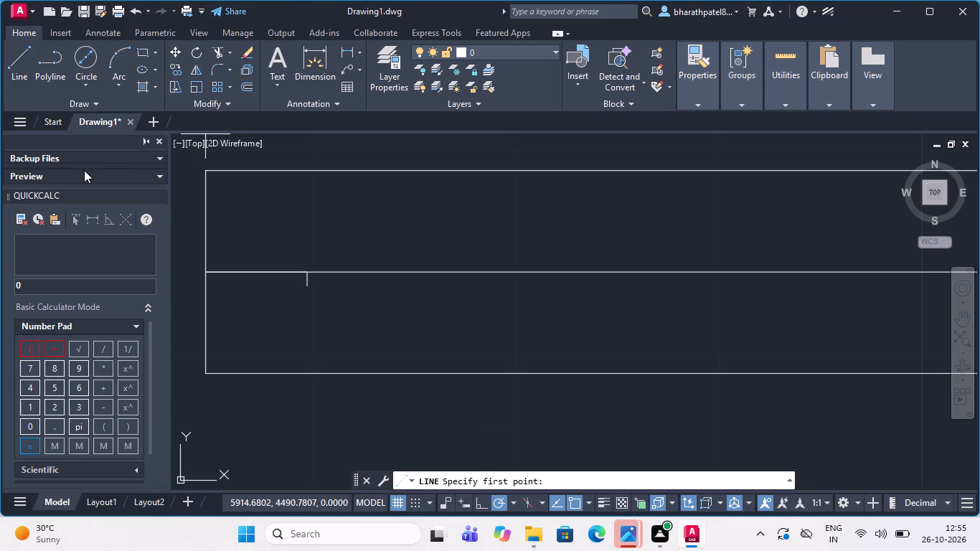
{"action": "scroll", "coordinate": [83, 171], "scroll_direction": "down", "scroll_amount": 2}
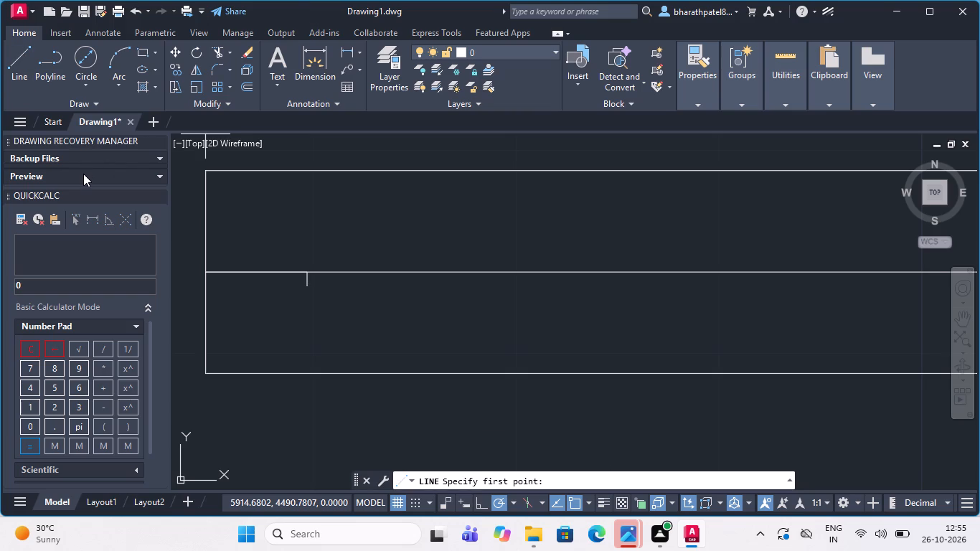
{"action": "scroll", "coordinate": [80, 182], "scroll_direction": "down", "scroll_amount": 4}
{"action": "scroll", "coordinate": [359, 228], "scroll_direction": "down", "scroll_amount": 6}
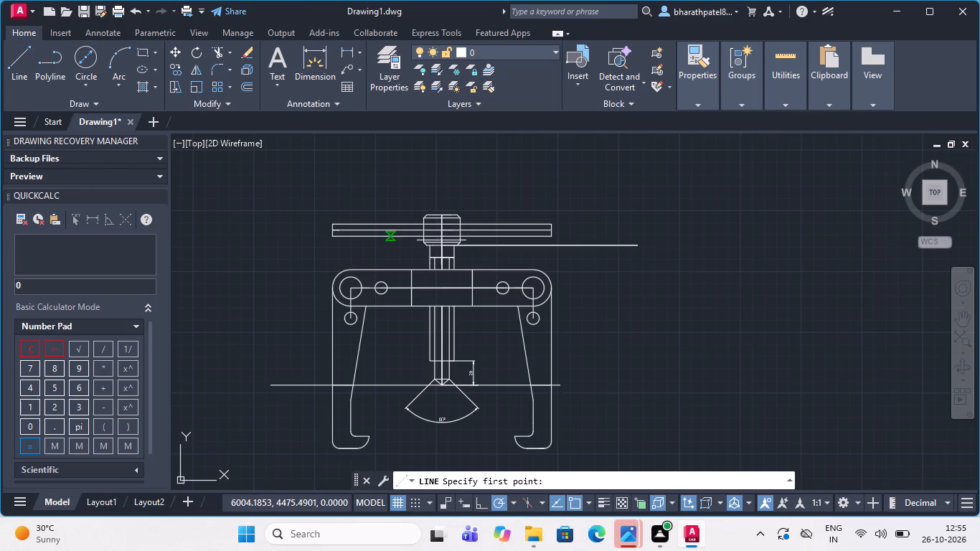
{"action": "scroll", "coordinate": [540, 217], "scroll_direction": "up", "scroll_amount": 2}
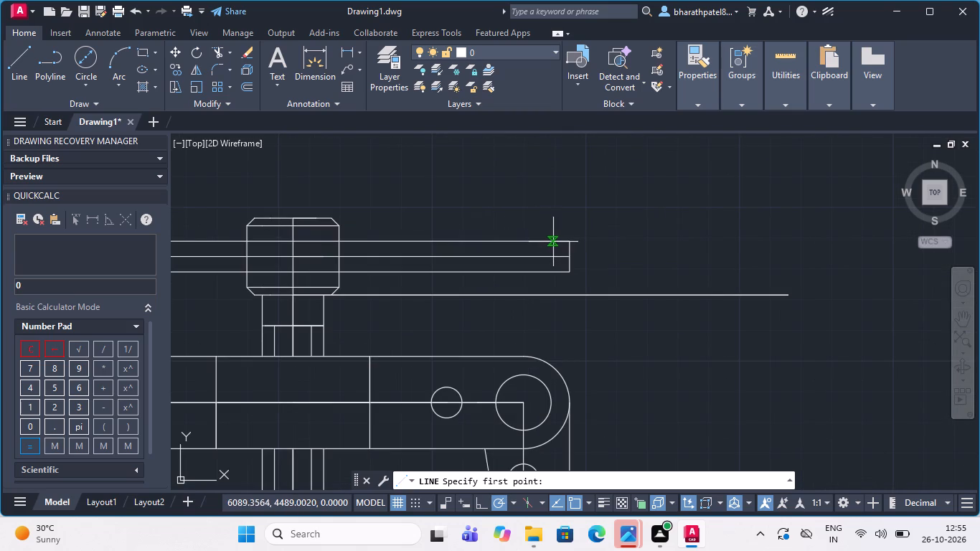
{"action": "scroll", "coordinate": [554, 242], "scroll_direction": "up", "scroll_amount": 2}
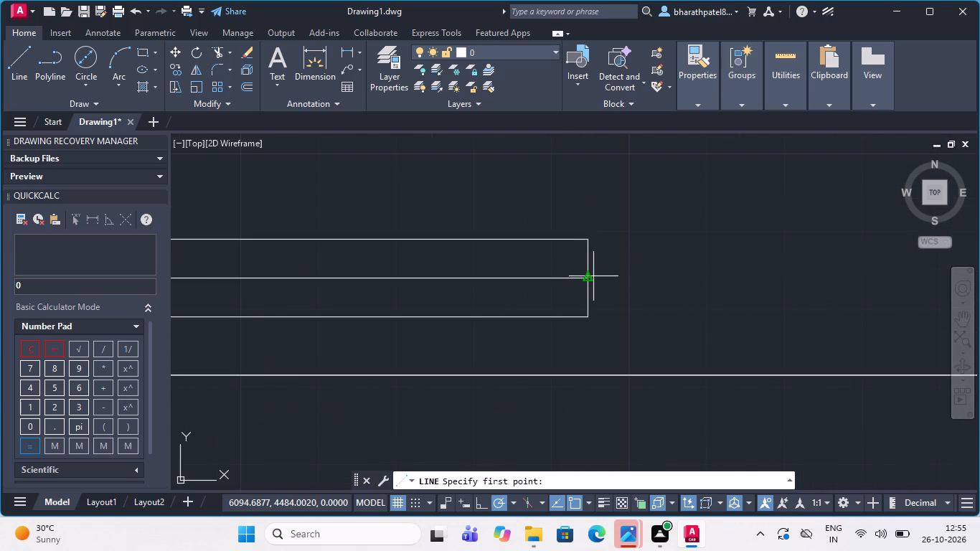
{"action": "left_click_drag", "start_coordinate": [591, 278], "coordinate": [574, 278]}
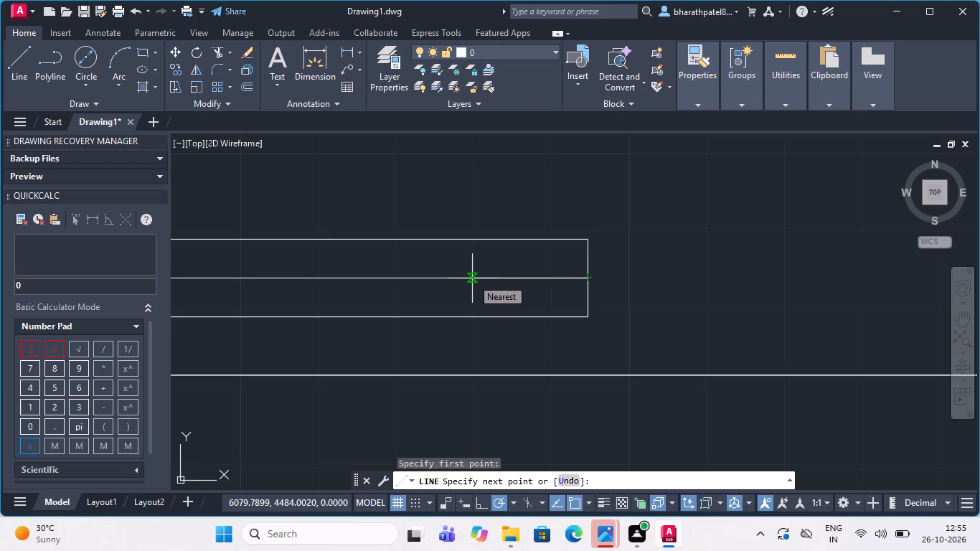
{"action": "key", "text": "1"}
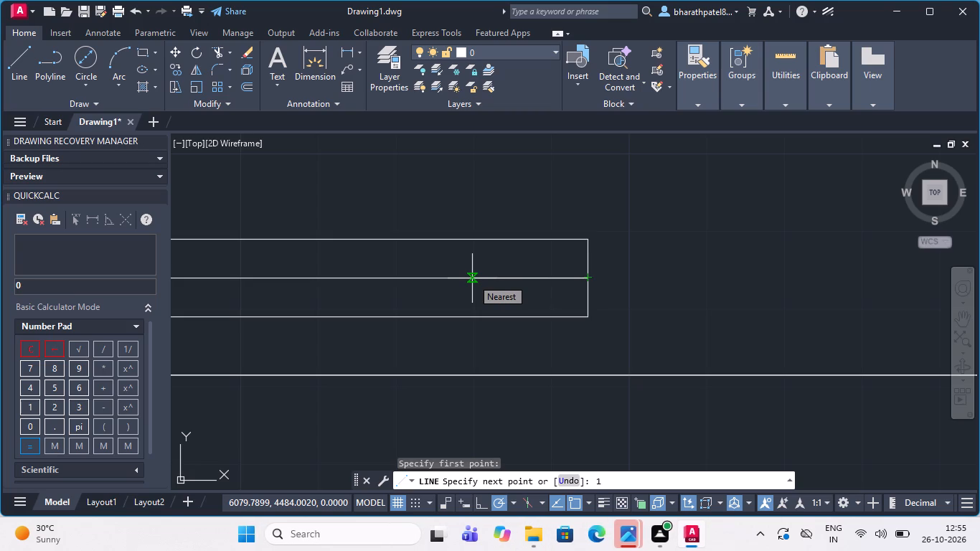
{"action": "key", "text": "BackSpace"}
{"action": "key", "text": "5"}
{"action": "key", "text": "Return"}
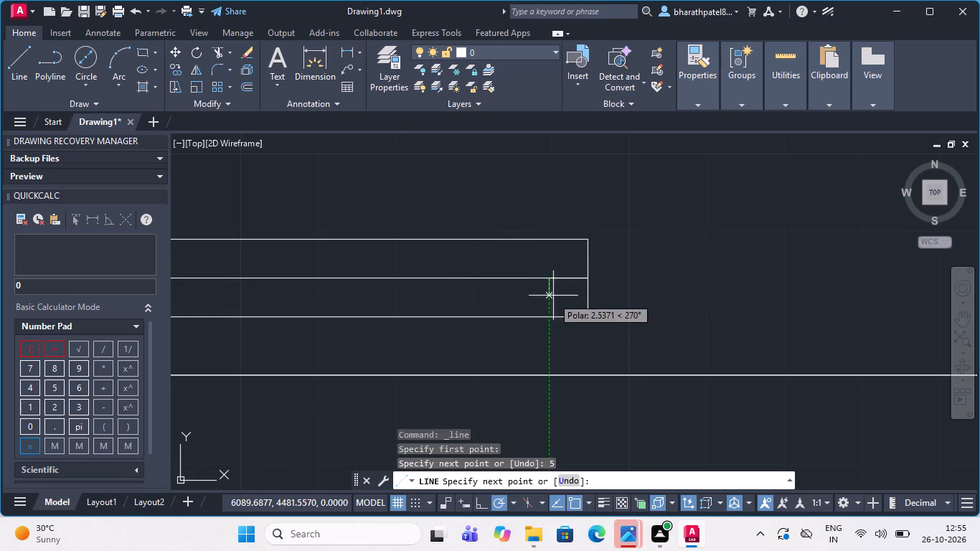
{"action": "scroll", "coordinate": [564, 283], "scroll_direction": "up", "scroll_amount": 2}
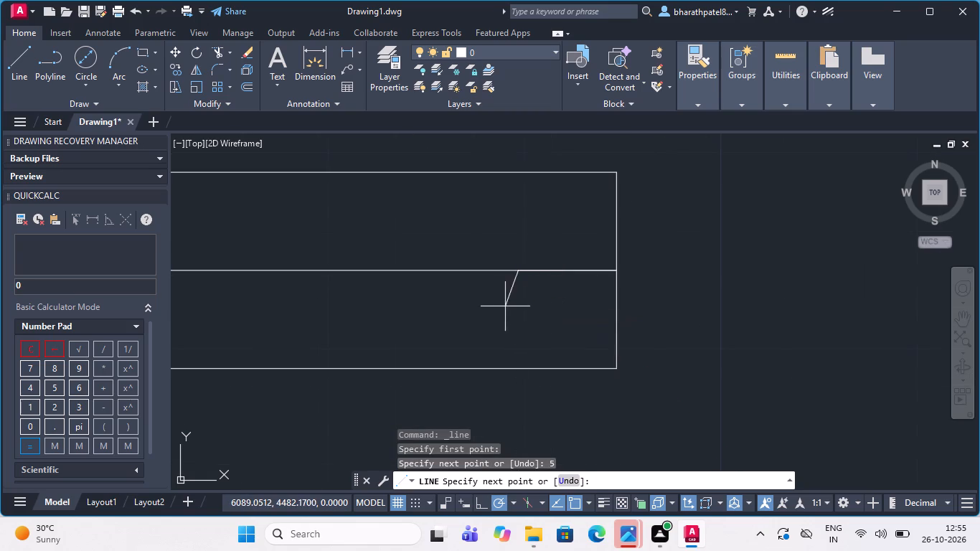
{"action": "left_click", "coordinate": [518, 302]}
{"action": "key", "text": "Escape"}
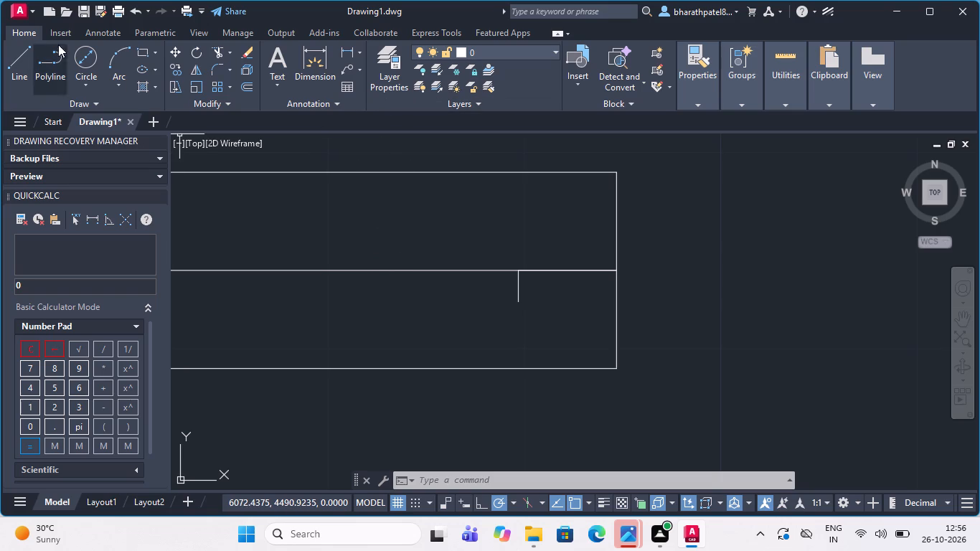
Draw a circle of diameter 10 at the left end of the handle bar, centred where the short tick meets the centreline.
{"action": "left_click", "coordinate": [83, 65]}
{"action": "scroll", "coordinate": [427, 223], "scroll_direction": "down", "scroll_amount": 3}
{"action": "scroll", "coordinate": [355, 244], "scroll_direction": "down", "scroll_amount": 2}
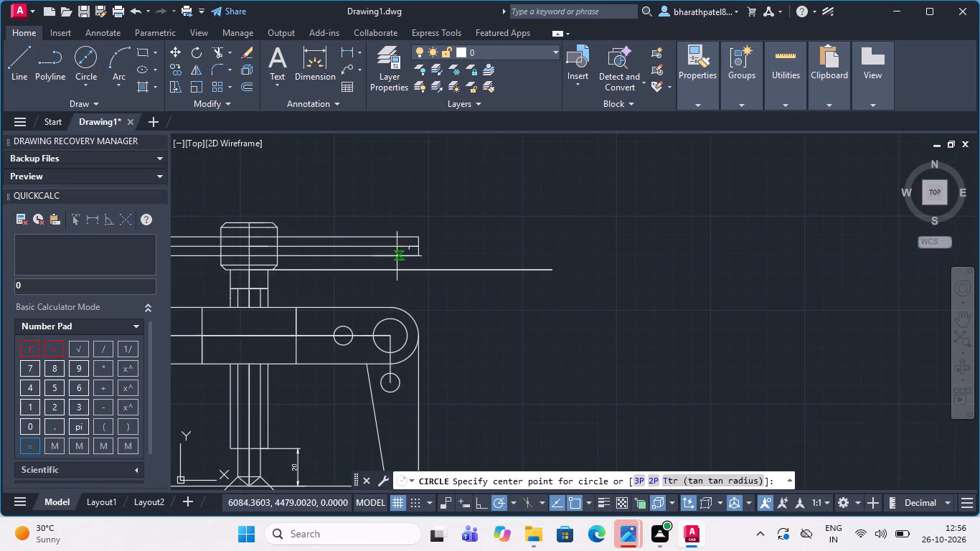
{"action": "scroll", "coordinate": [471, 252], "scroll_direction": "down", "scroll_amount": 2}
{"action": "scroll", "coordinate": [303, 250], "scroll_direction": "up", "scroll_amount": 3}
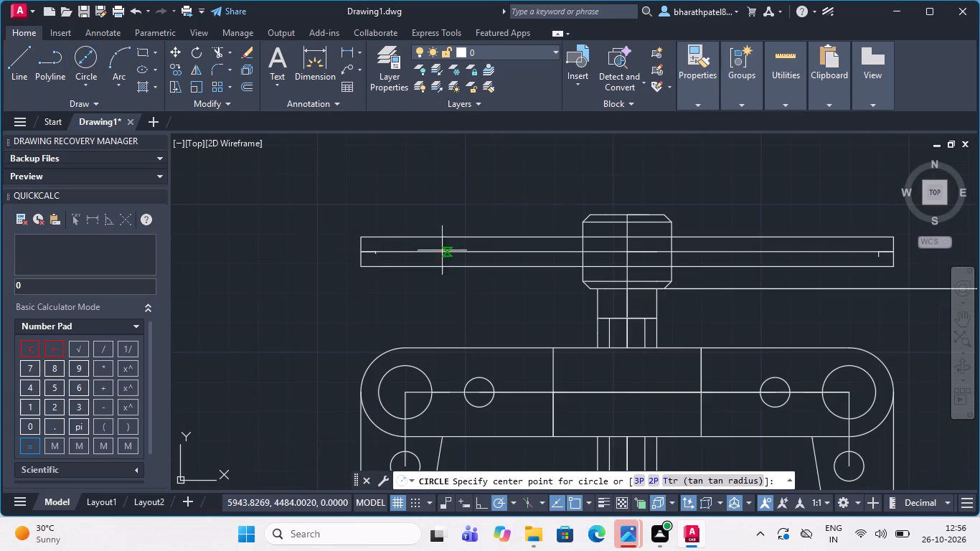
{"action": "scroll", "coordinate": [376, 242], "scroll_direction": "up", "scroll_amount": 4}
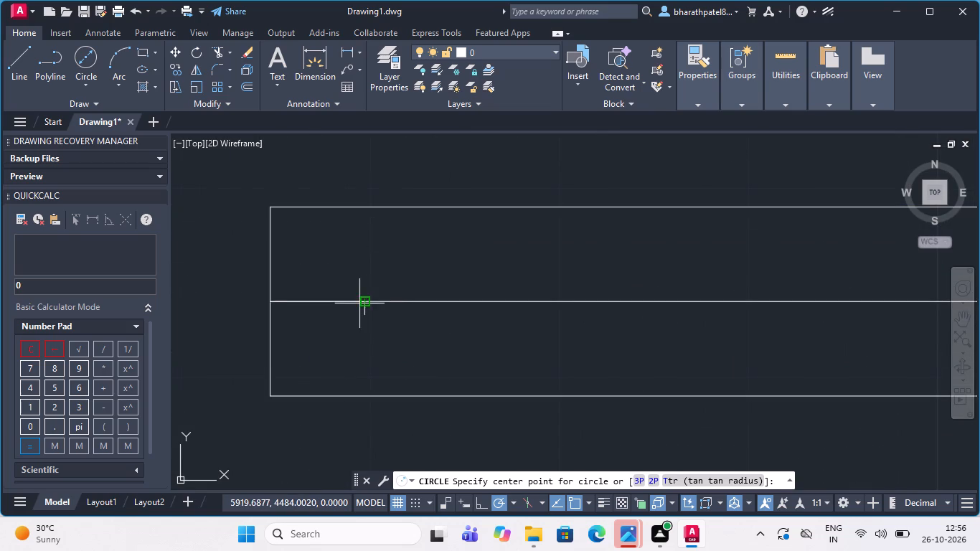
{"action": "scroll", "coordinate": [358, 305], "scroll_direction": "up", "scroll_amount": 4}
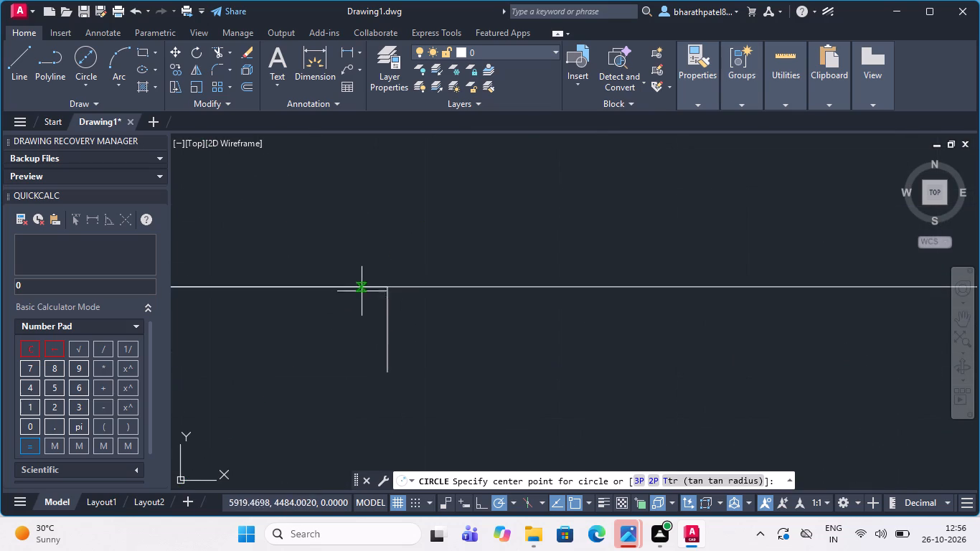
{"action": "left_click_drag", "start_coordinate": [385, 288], "coordinate": [395, 292]}
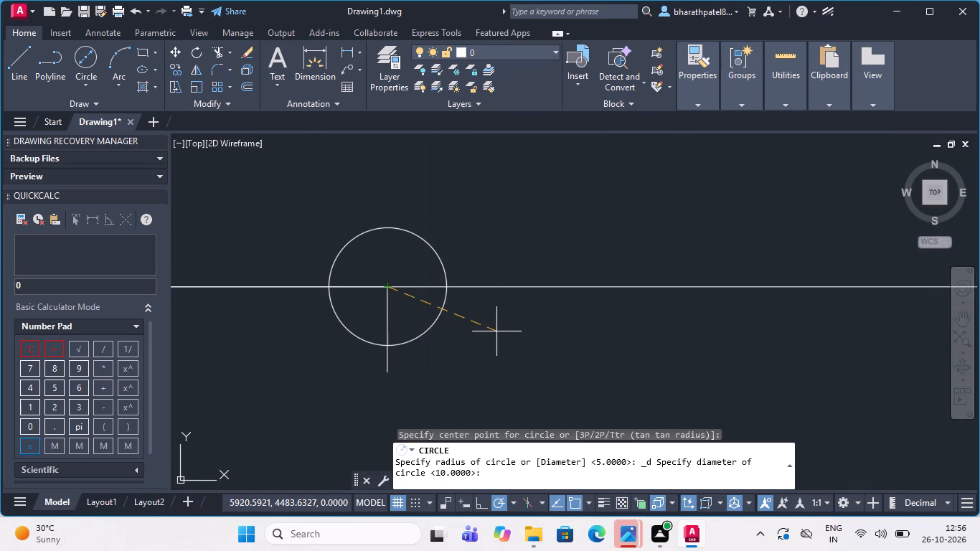
{"action": "type", "text": "10"}
{"action": "key", "text": "Return"}
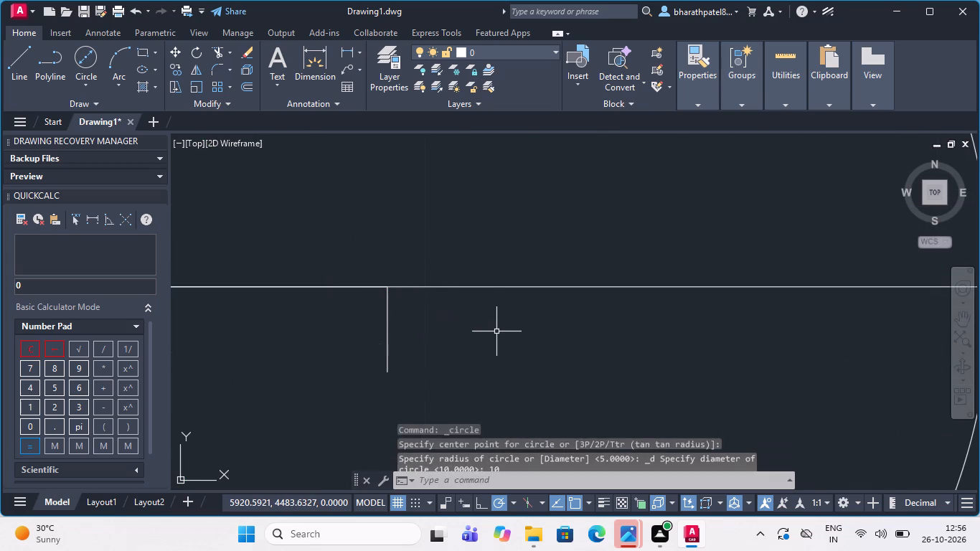
Draw a circle of diameter 10 at the right end of the handle bar, centred where the short tick meets the centreline.
{"action": "scroll", "coordinate": [555, 20], "scroll_direction": "down", "scroll_amount": 4}
{"action": "scroll", "coordinate": [422, 310], "scroll_direction": "down", "scroll_amount": 4}
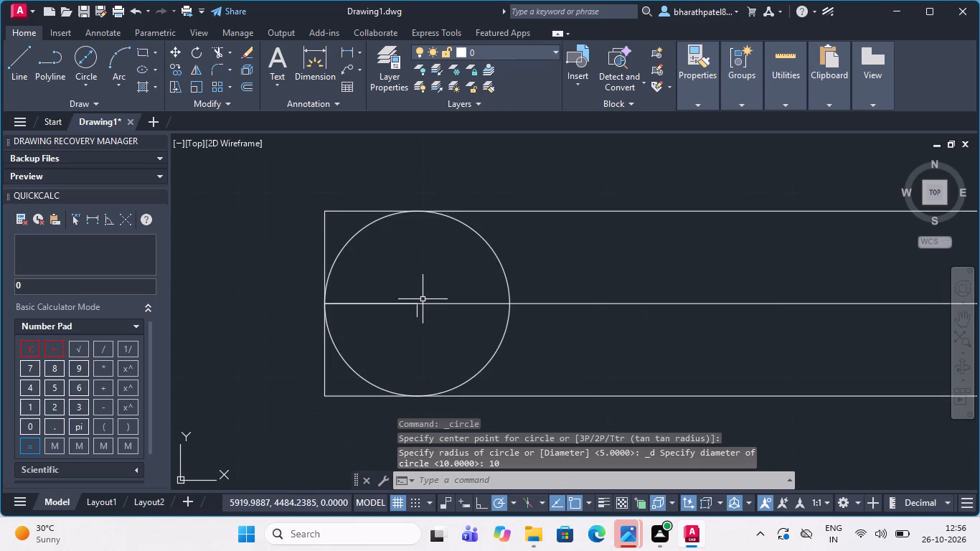
{"action": "scroll", "coordinate": [368, 300], "scroll_direction": "down", "scroll_amount": 5}
{"action": "scroll", "coordinate": [720, 311], "scroll_direction": "up", "scroll_amount": 3}
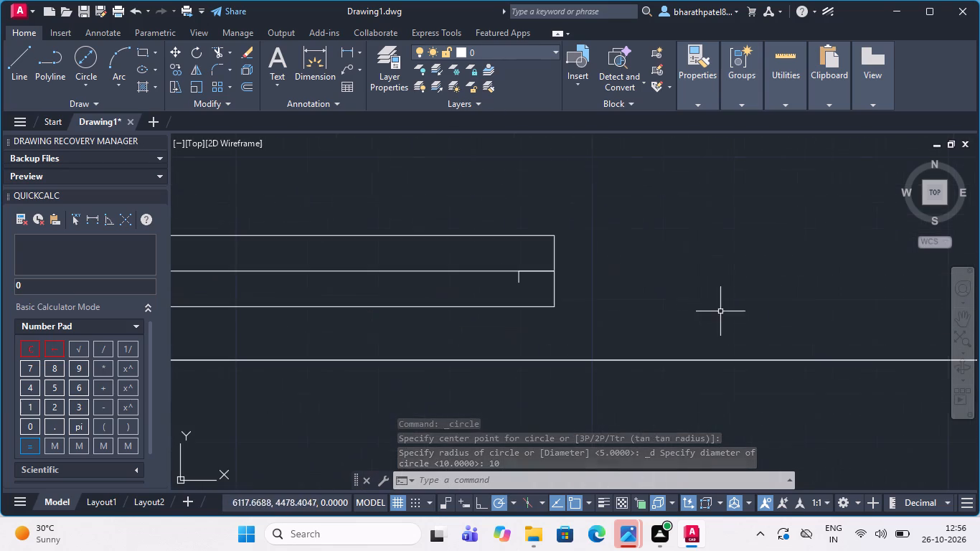
{"action": "left_click", "coordinate": [85, 60]}
{"action": "scroll", "coordinate": [530, 254], "scroll_direction": "up", "scroll_amount": 4}
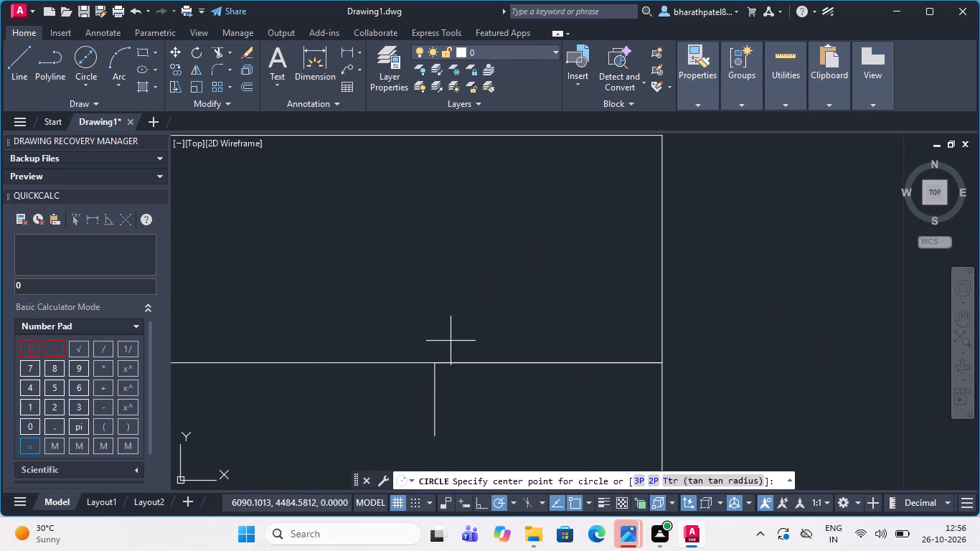
{"action": "left_click", "coordinate": [431, 365]}
{"action": "key", "text": "1"}
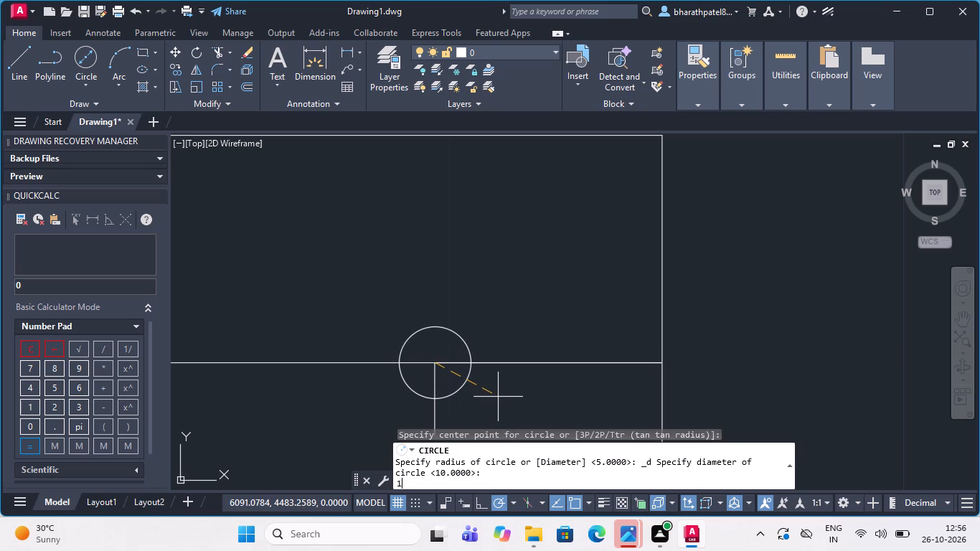
{"action": "key", "text": "0"}
{"action": "key", "text": "Return"}
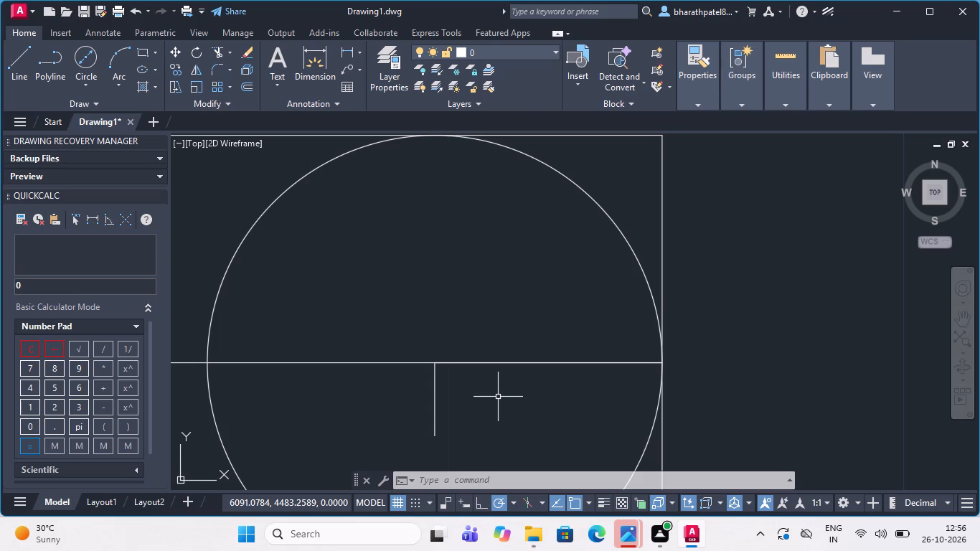
{"action": "key", "text": "Escape"}
Trim away the tick and the centreline portions inside the circle at the handle bar's right end.
{"action": "scroll", "coordinate": [532, 392], "scroll_direction": "down", "scroll_amount": 3}
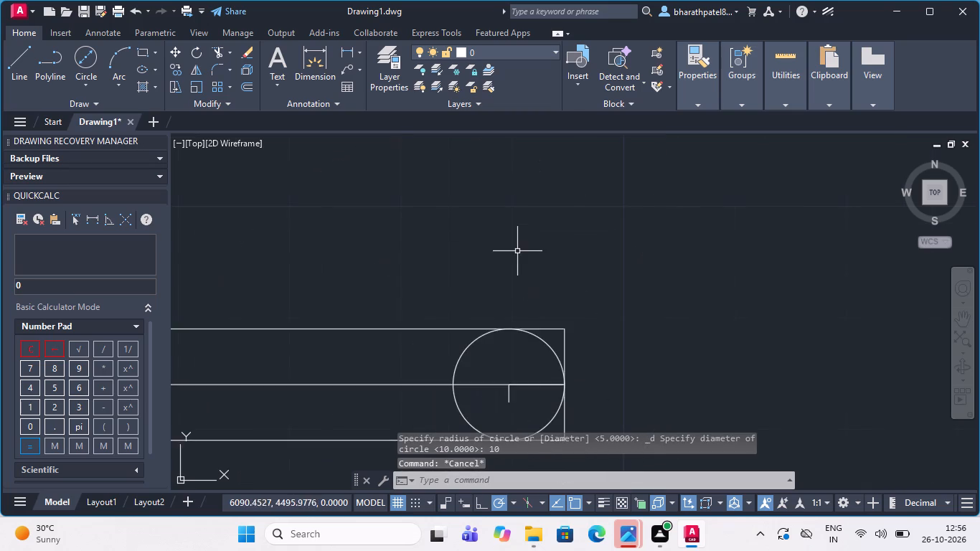
{"action": "scroll", "coordinate": [517, 251], "scroll_direction": "down", "scroll_amount": 2}
{"action": "scroll", "coordinate": [517, 251], "scroll_direction": "up", "scroll_amount": 1}
{"action": "left_click", "coordinate": [216, 56]}
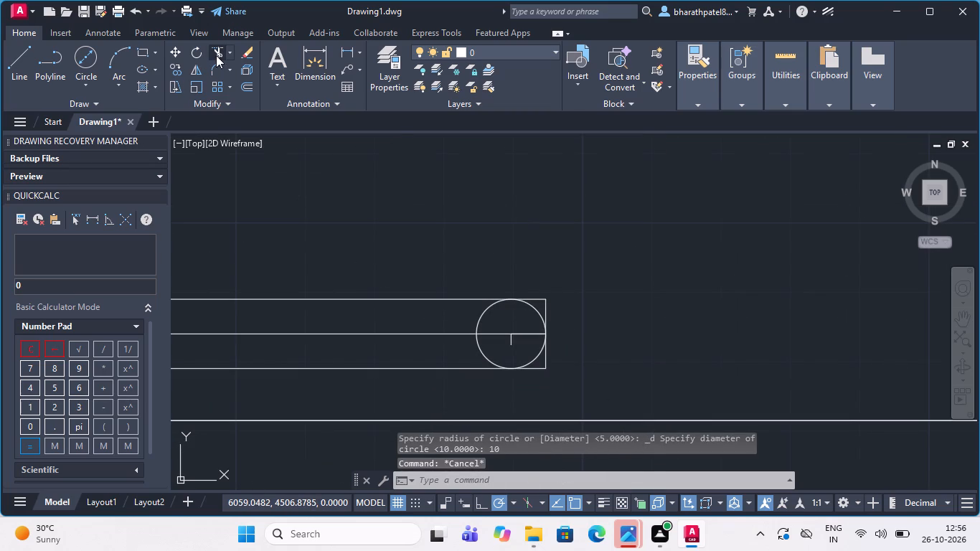
{"action": "scroll", "coordinate": [509, 349], "scroll_direction": "up", "scroll_amount": 4}
{"action": "left_click_drag", "start_coordinate": [468, 303], "coordinate": [512, 301]}
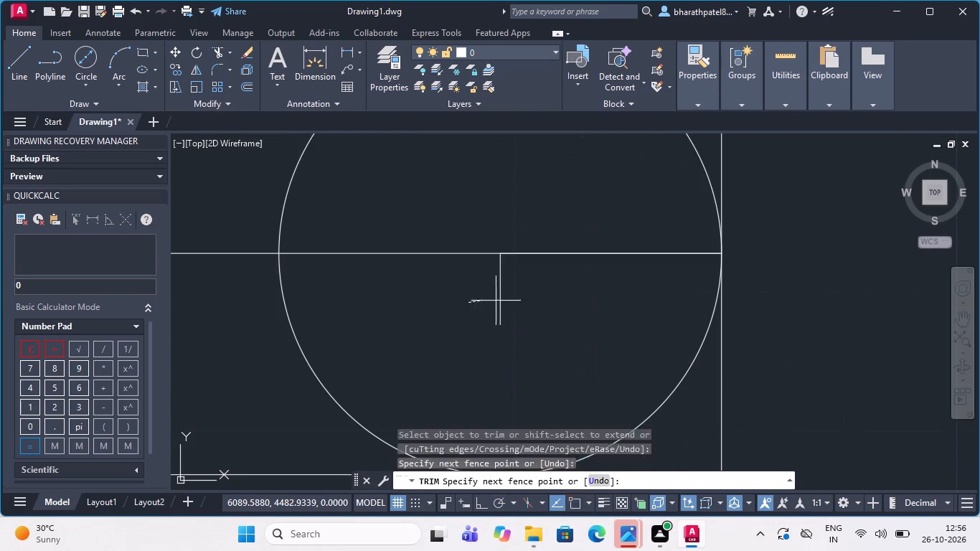
{"action": "left_click", "coordinate": [529, 301]}
{"action": "left_click", "coordinate": [583, 225]}
{"action": "scroll", "coordinate": [580, 236], "scroll_direction": "down", "scroll_amount": 5}
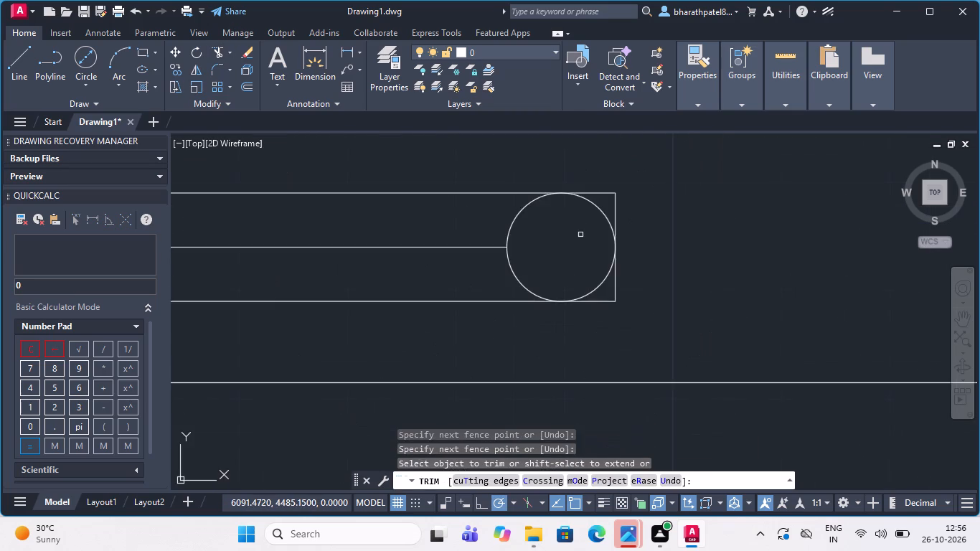
Trim away the short tick and the centreline portion outward of the circle's centre at the handle bar's left end.
{"action": "scroll", "coordinate": [581, 252], "scroll_direction": "down", "scroll_amount": 3}
{"action": "scroll", "coordinate": [337, 294], "scroll_direction": "down", "scroll_amount": 4}
{"action": "scroll", "coordinate": [260, 291], "scroll_direction": "up", "scroll_amount": 5}
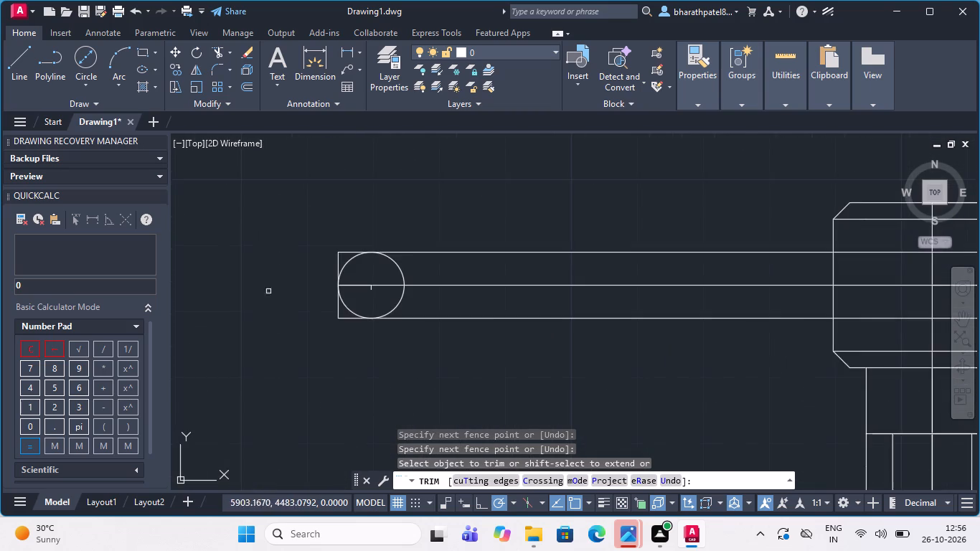
{"action": "scroll", "coordinate": [344, 294], "scroll_direction": "up", "scroll_amount": 4}
{"action": "left_click_drag", "start_coordinate": [384, 221], "coordinate": [385, 228]}
{"action": "left_click_drag", "start_coordinate": [387, 278], "coordinate": [397, 275]}
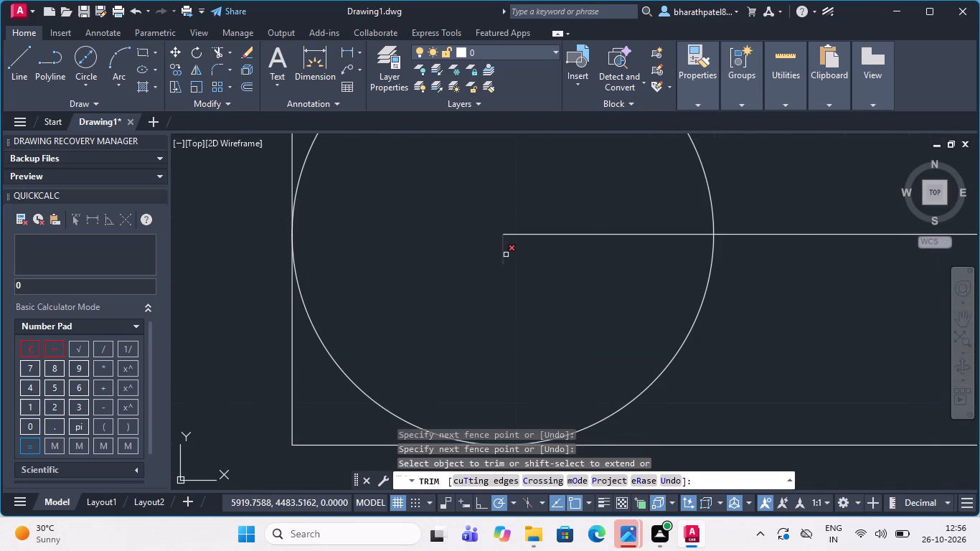
{"action": "left_click", "coordinate": [501, 254]}
Trim away the square corner lines outside the circle at the handle bar's left end, leaving a rounded end.
{"action": "scroll", "coordinate": [440, 265], "scroll_direction": "down", "scroll_amount": 3}
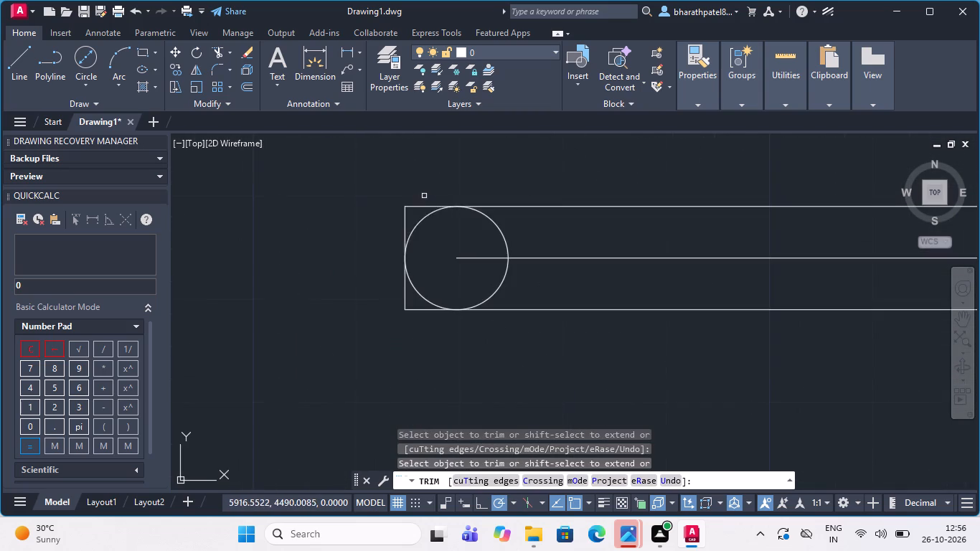
{"action": "scroll", "coordinate": [424, 196], "scroll_direction": "up", "scroll_amount": 4}
{"action": "left_click_drag", "start_coordinate": [431, 190], "coordinate": [298, 302]}
{"action": "left_click_drag", "start_coordinate": [248, 325], "coordinate": [255, 324]}
{"action": "left_click", "coordinate": [321, 284]}
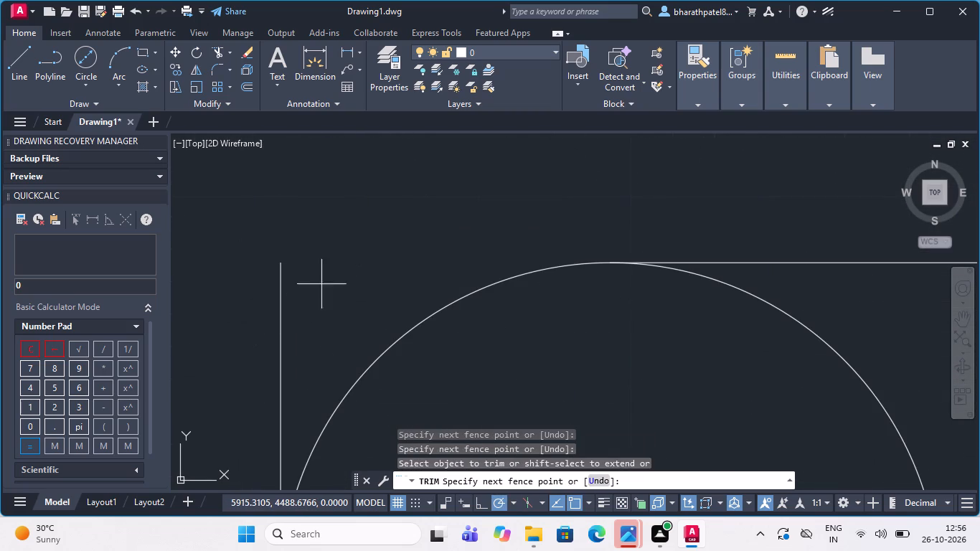
{"action": "left_click_drag", "start_coordinate": [245, 321], "coordinate": [257, 313]}
{"action": "scroll", "coordinate": [321, 211], "scroll_direction": "down", "scroll_amount": 4}
{"action": "scroll", "coordinate": [317, 330], "scroll_direction": "up", "scroll_amount": 5}
{"action": "left_click_drag", "start_coordinate": [251, 212], "coordinate": [265, 212]}
{"action": "left_click", "coordinate": [417, 320]}
Trim away the square corner lines outside the circle at the handle bar's right end, leaving a rounded end.
{"action": "scroll", "coordinate": [365, 343], "scroll_direction": "down", "scroll_amount": 9}
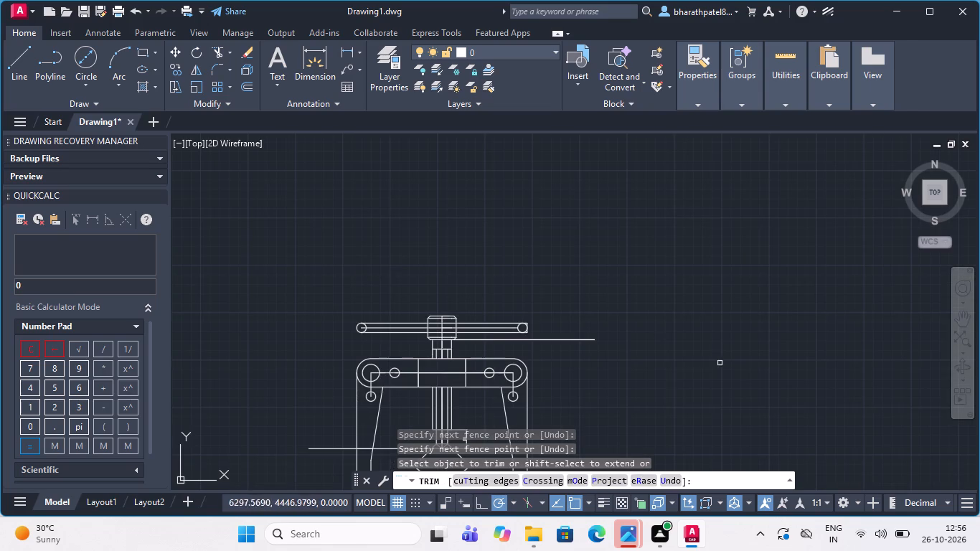
{"action": "scroll", "coordinate": [507, 330], "scroll_direction": "up", "scroll_amount": 6}
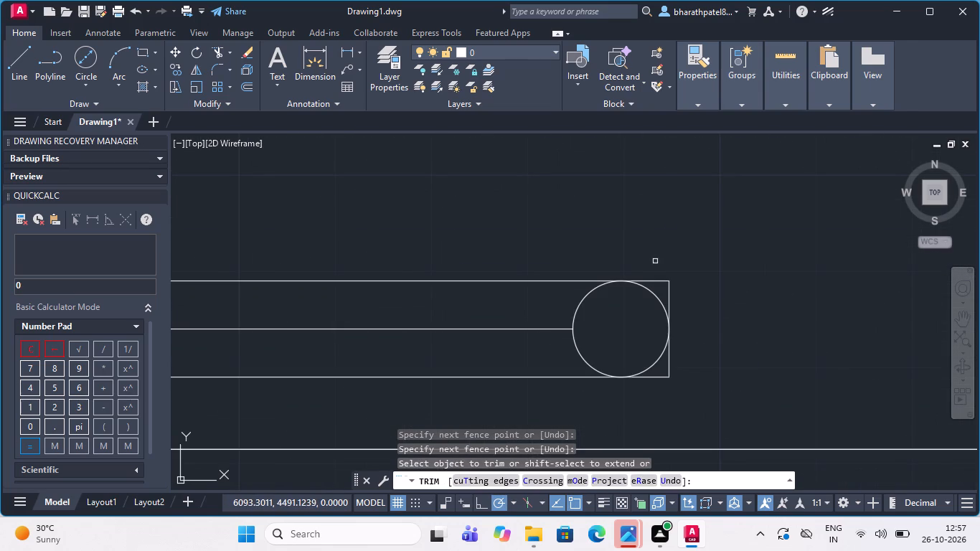
{"action": "scroll", "coordinate": [682, 303], "scroll_direction": "up", "scroll_amount": 4}
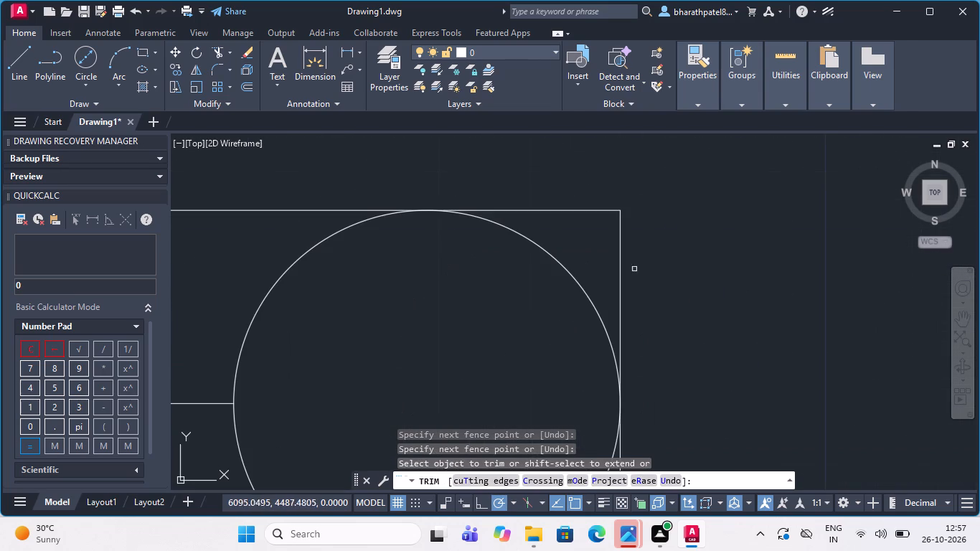
{"action": "left_click_drag", "start_coordinate": [527, 173], "coordinate": [606, 225]}
{"action": "left_click", "coordinate": [704, 314]}
{"action": "left_click", "coordinate": [560, 233]}
{"action": "scroll", "coordinate": [576, 225], "scroll_direction": "down", "scroll_amount": 4}
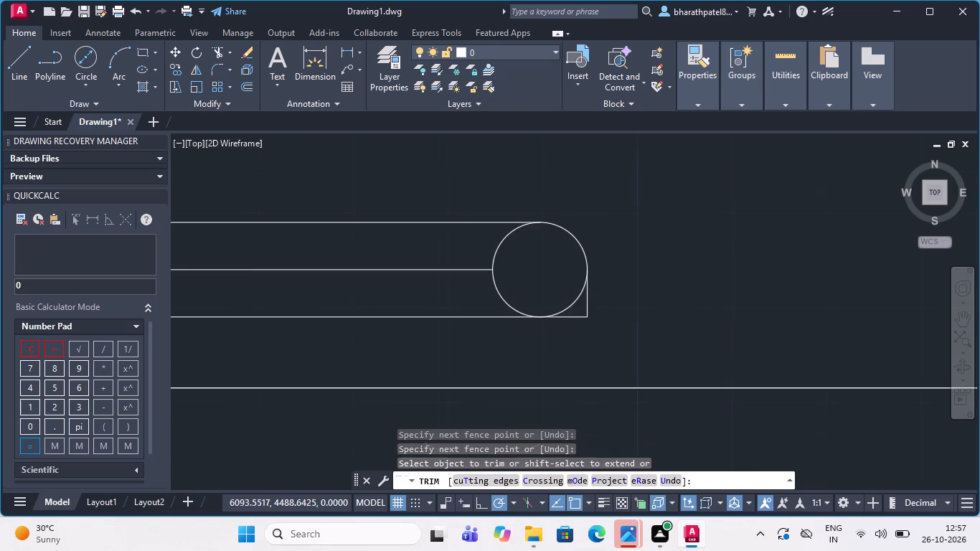
{"action": "scroll", "coordinate": [580, 342], "scroll_direction": "up", "scroll_amount": 4}
{"action": "left_click_drag", "start_coordinate": [628, 149], "coordinate": [593, 177]}
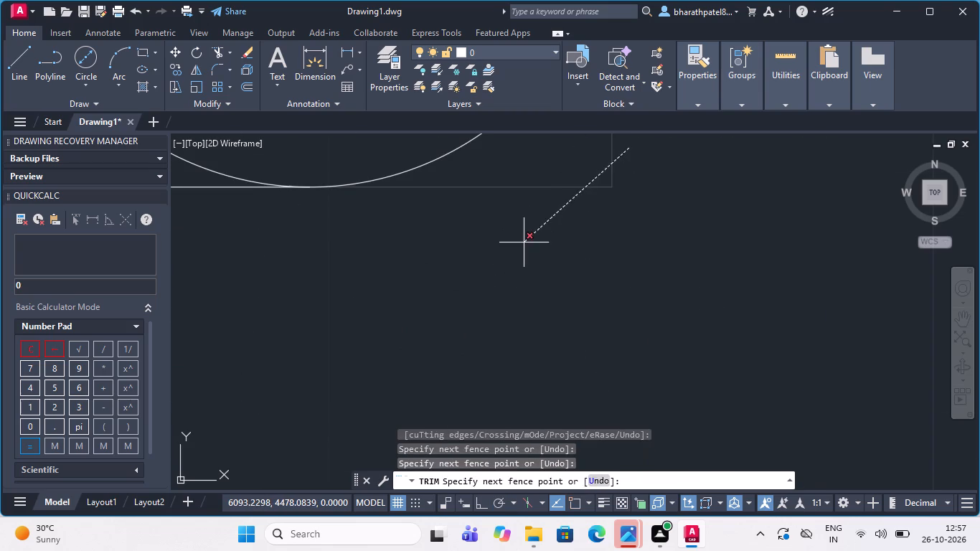
{"action": "left_click", "coordinate": [524, 242]}
Draw a horizontal line 5 long from the right end circle's centre to where the centreline meets the circle.
{"action": "scroll", "coordinate": [572, 289], "scroll_direction": "down", "scroll_amount": 4}
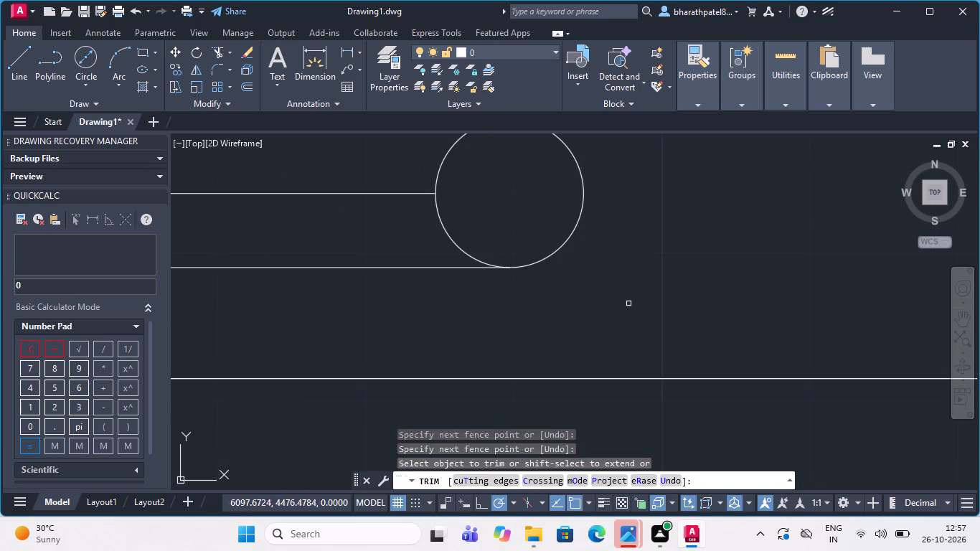
{"action": "left_click", "coordinate": [19, 54]}
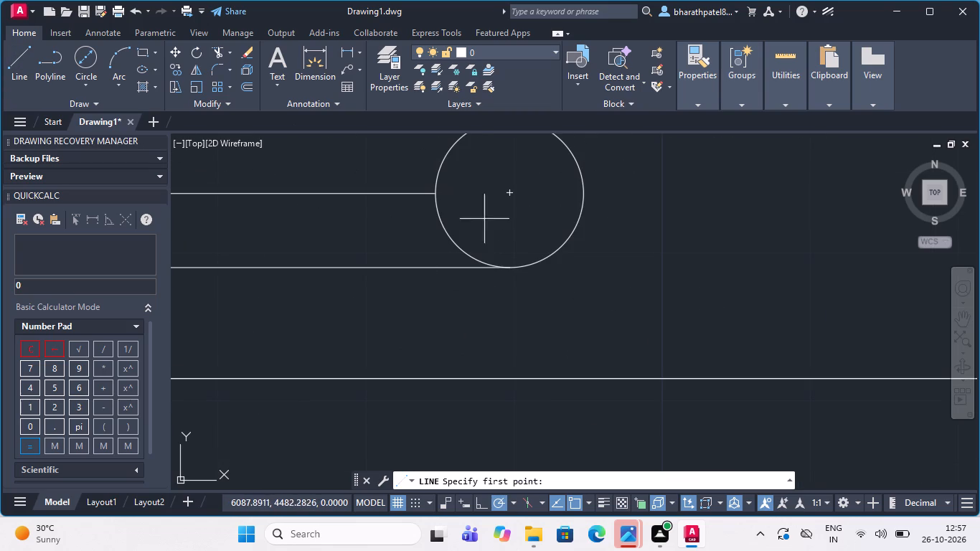
{"action": "left_click_drag", "start_coordinate": [509, 192], "coordinate": [497, 195]}
{"action": "scroll", "coordinate": [413, 191], "scroll_direction": "up", "scroll_amount": 4}
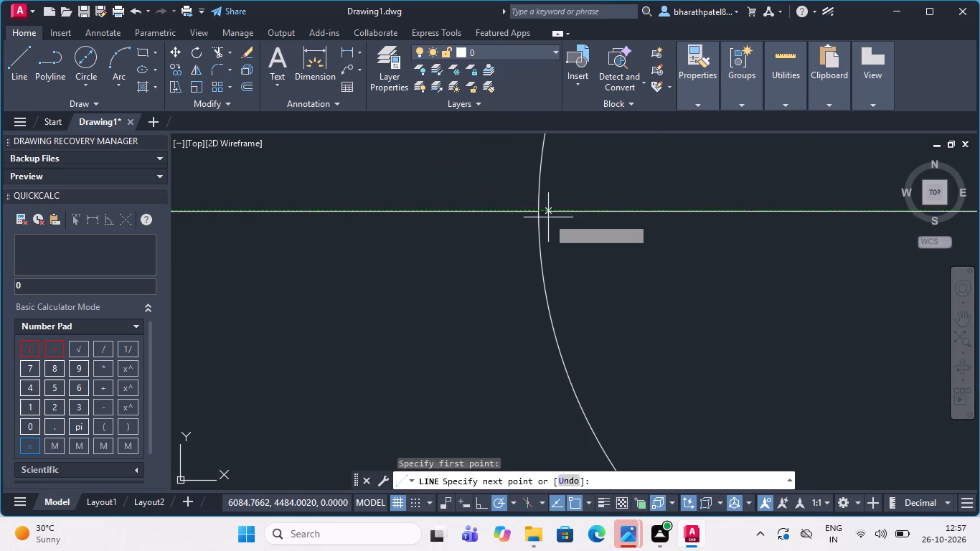
{"action": "left_click", "coordinate": [538, 215]}
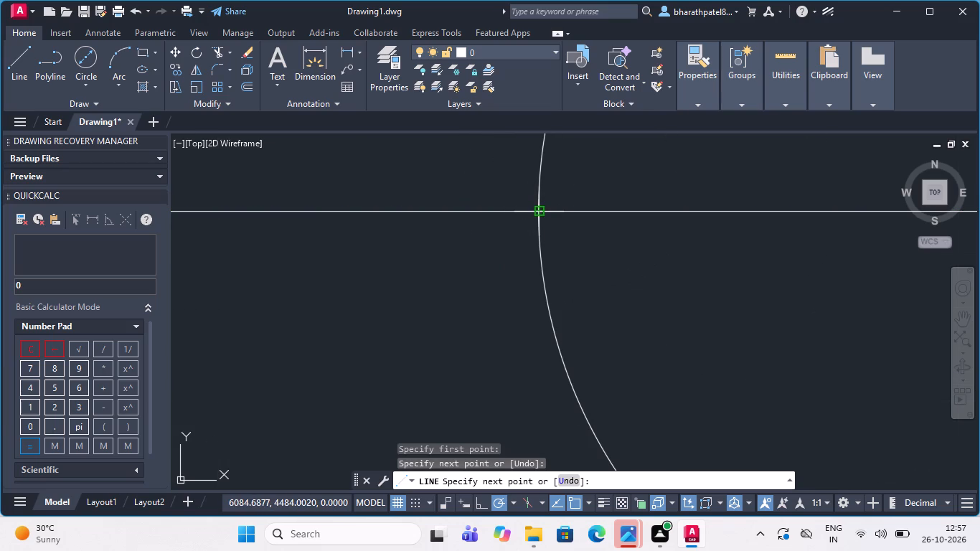
{"action": "key", "text": "Escape"}
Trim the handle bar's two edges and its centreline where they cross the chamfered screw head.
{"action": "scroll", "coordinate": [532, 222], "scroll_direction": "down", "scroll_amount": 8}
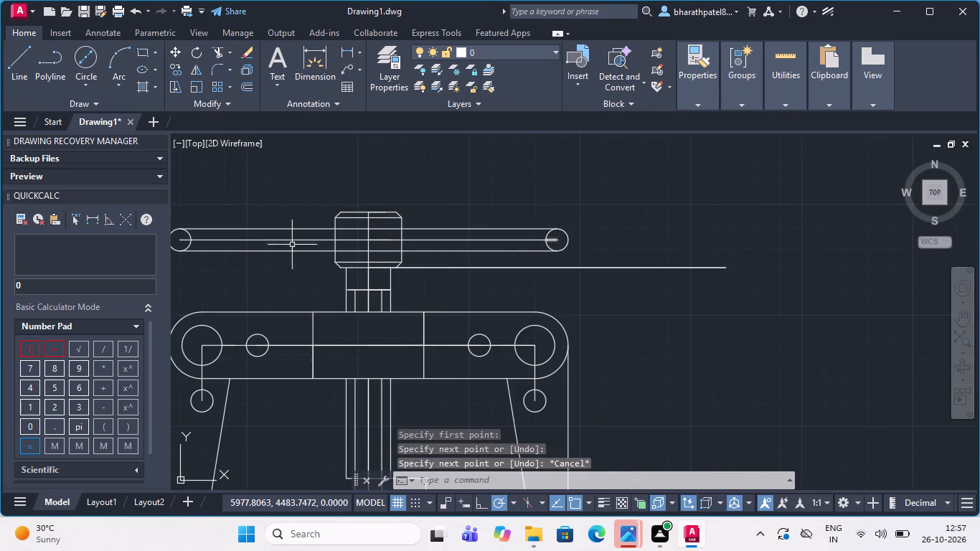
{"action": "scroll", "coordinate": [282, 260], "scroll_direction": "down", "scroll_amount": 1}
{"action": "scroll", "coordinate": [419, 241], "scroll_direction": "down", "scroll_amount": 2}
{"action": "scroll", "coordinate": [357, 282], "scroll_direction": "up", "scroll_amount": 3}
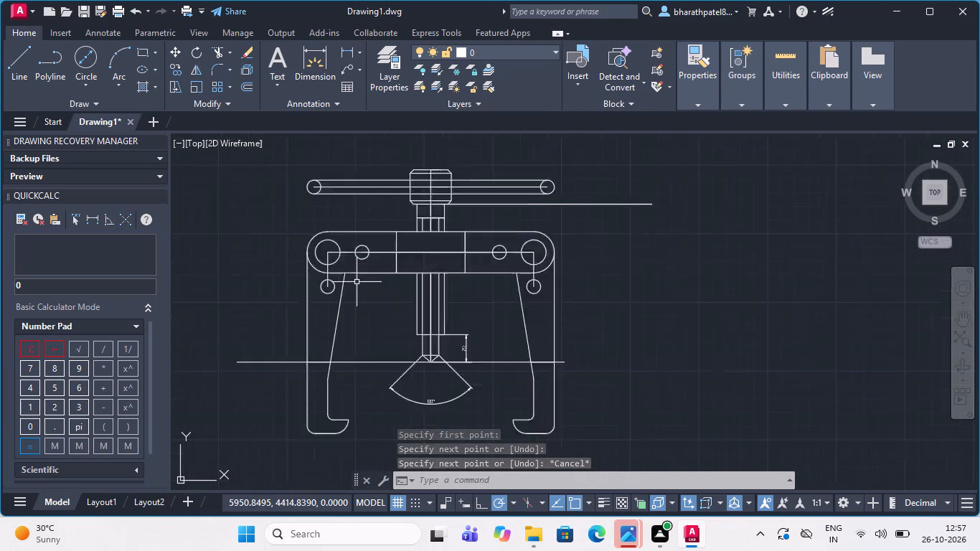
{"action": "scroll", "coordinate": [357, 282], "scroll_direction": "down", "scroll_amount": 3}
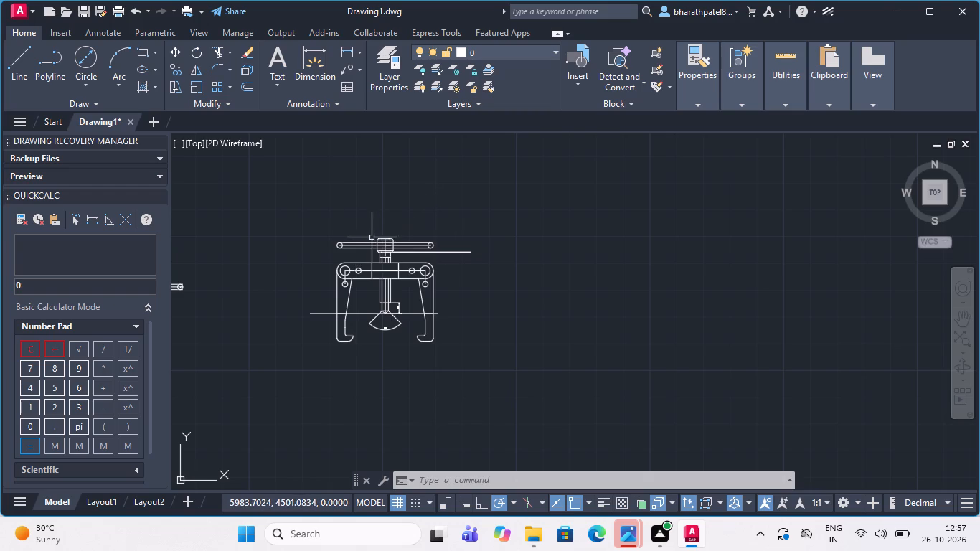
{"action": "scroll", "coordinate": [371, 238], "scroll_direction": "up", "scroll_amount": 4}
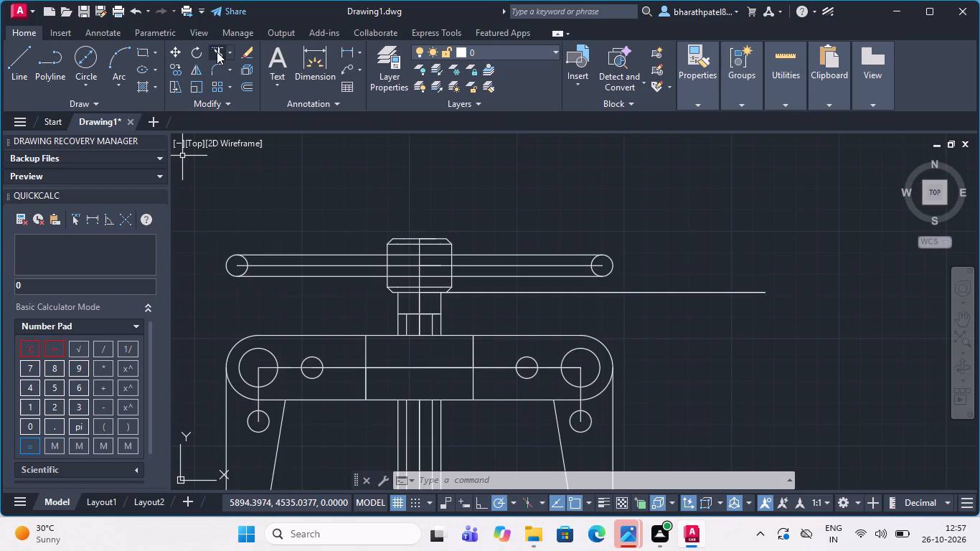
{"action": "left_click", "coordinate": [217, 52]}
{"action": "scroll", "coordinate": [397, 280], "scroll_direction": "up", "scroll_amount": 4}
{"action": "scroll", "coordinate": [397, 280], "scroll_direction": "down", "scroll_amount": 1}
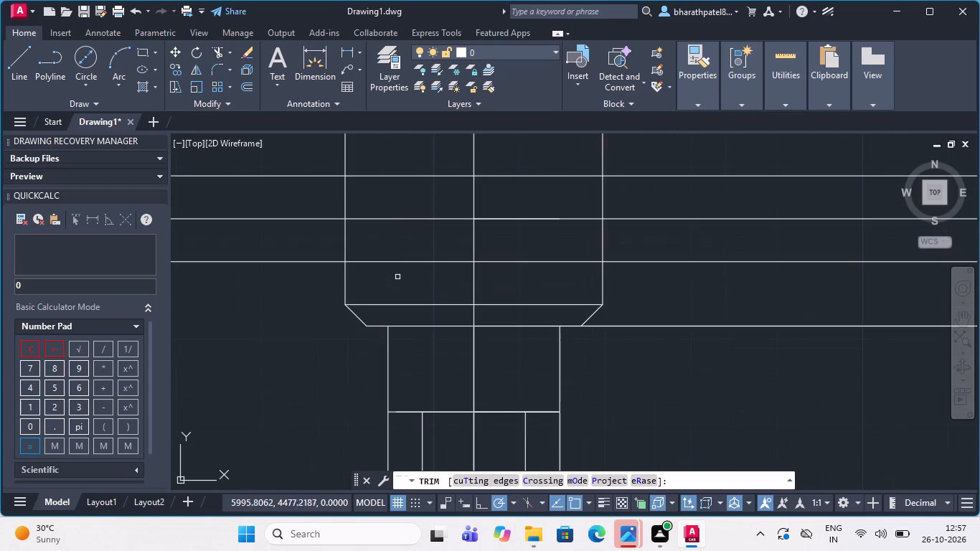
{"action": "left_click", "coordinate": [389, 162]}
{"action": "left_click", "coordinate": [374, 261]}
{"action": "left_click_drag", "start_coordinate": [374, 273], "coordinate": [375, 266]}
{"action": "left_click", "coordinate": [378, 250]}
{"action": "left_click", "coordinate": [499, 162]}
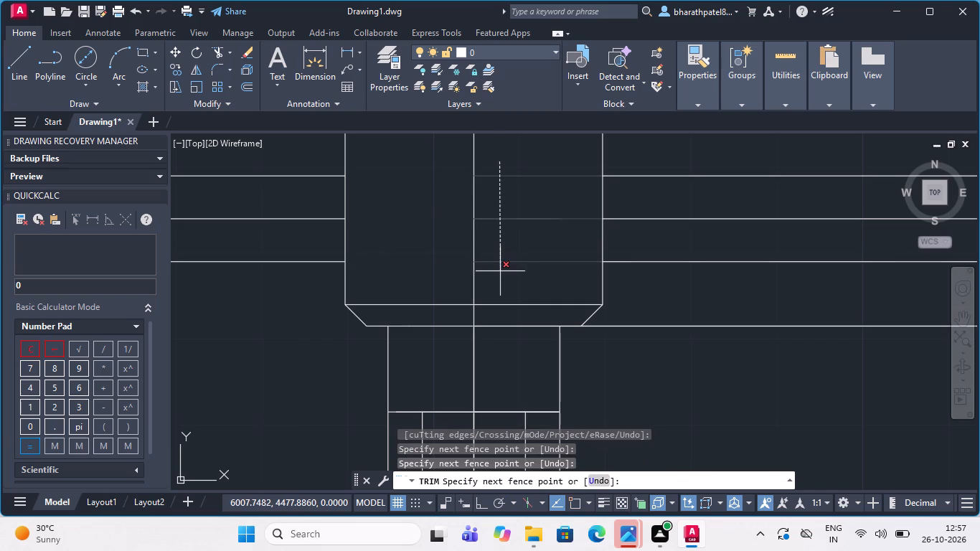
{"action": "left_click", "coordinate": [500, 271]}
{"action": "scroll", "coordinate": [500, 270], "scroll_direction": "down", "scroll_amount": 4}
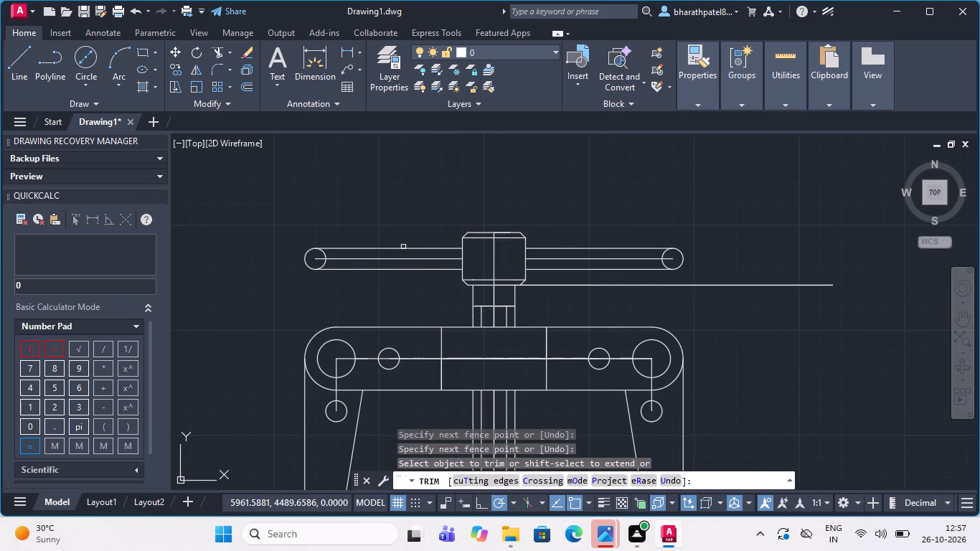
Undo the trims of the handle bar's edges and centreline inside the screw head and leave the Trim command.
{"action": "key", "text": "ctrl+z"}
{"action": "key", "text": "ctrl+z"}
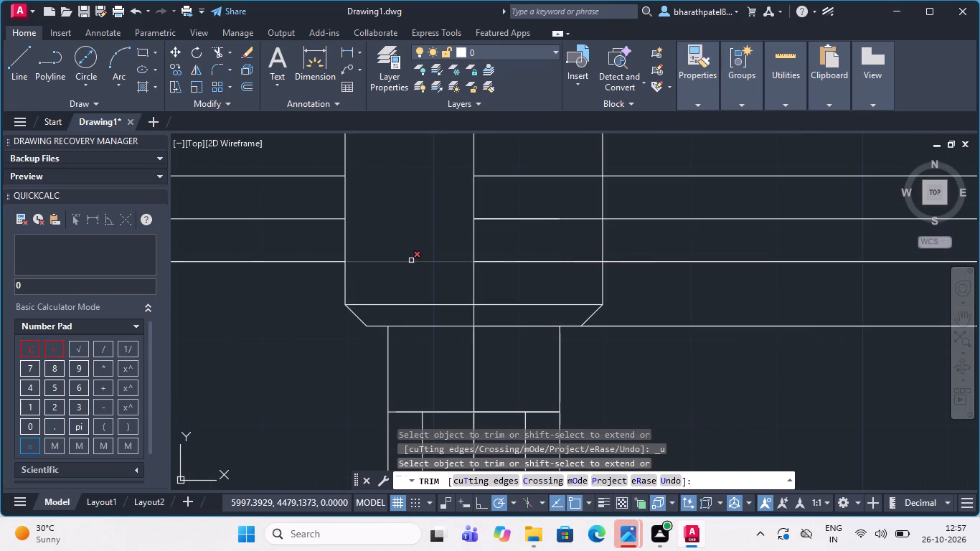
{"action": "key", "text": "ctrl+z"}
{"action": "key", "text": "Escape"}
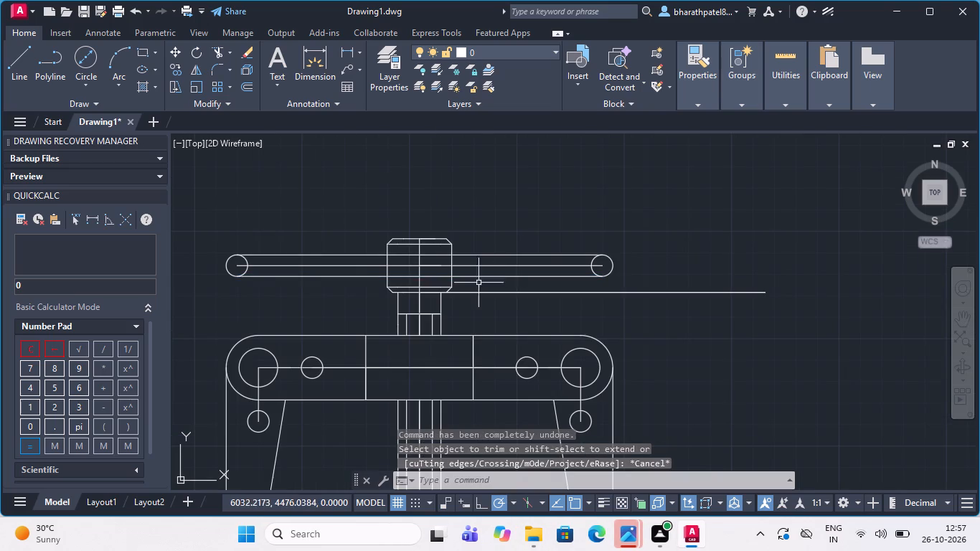
Trim only the handle bar's upper and lower edges inside the chamfered screw head, keeping the centreline.
{"action": "scroll", "coordinate": [402, 242], "scroll_direction": "up", "scroll_amount": 3}
{"action": "left_click", "coordinate": [218, 52]}
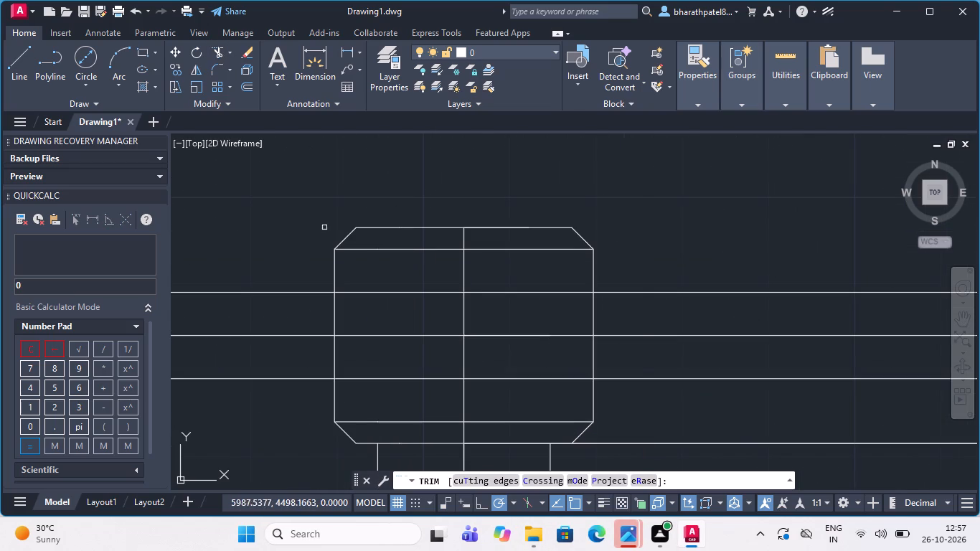
{"action": "left_click", "coordinate": [382, 292]}
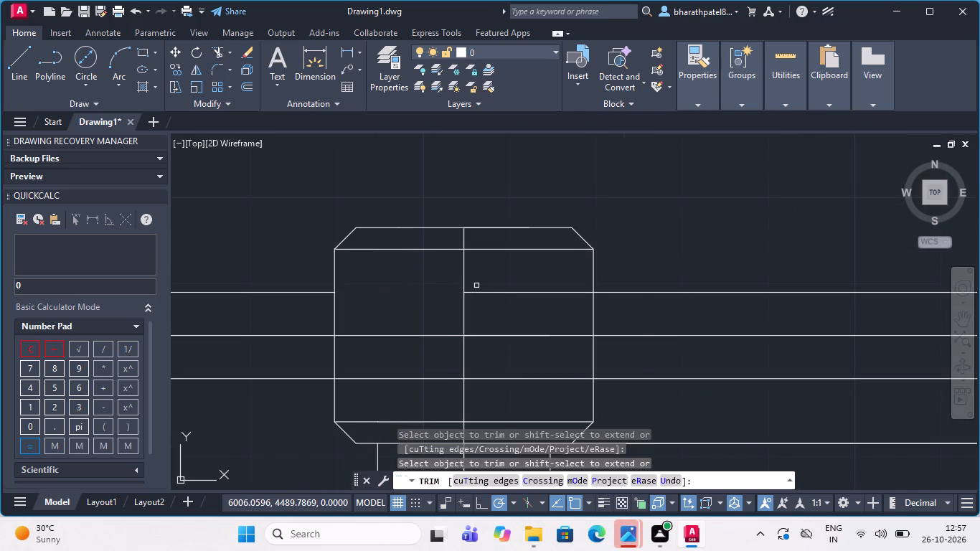
{"action": "left_click", "coordinate": [487, 292]}
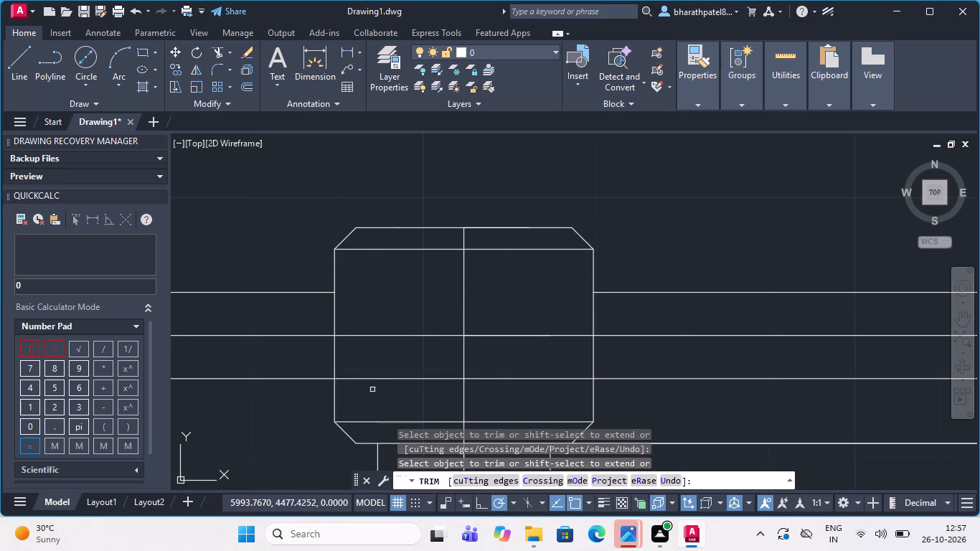
{"action": "left_click", "coordinate": [380, 380]}
{"action": "left_click", "coordinate": [499, 380]}
Examine the whole puller front view, including the hooked arms, the screw tip and the handle bar.
{"action": "scroll", "coordinate": [503, 372], "scroll_direction": "down", "scroll_amount": 3}
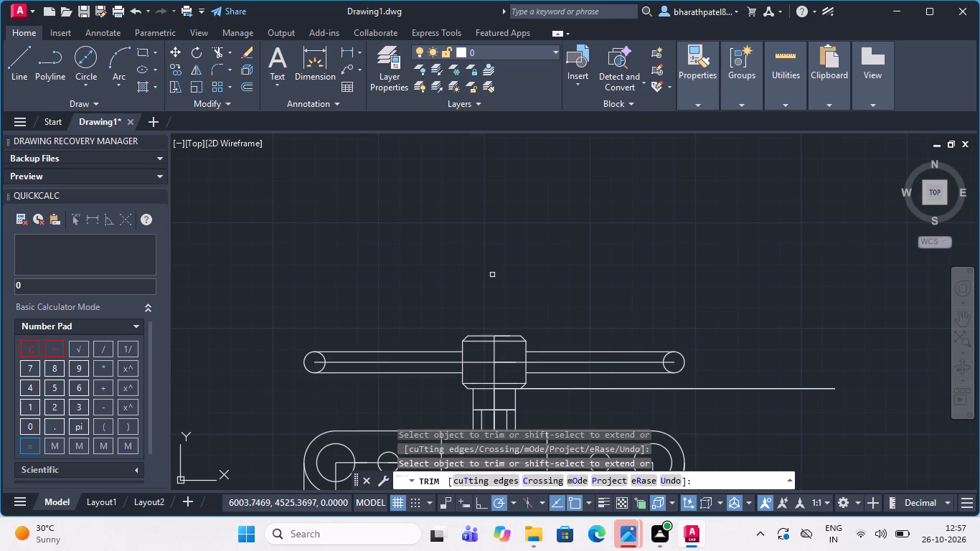
{"action": "scroll", "coordinate": [491, 275], "scroll_direction": "down", "scroll_amount": 2}
{"action": "scroll", "coordinate": [494, 345], "scroll_direction": "down", "scroll_amount": 1}
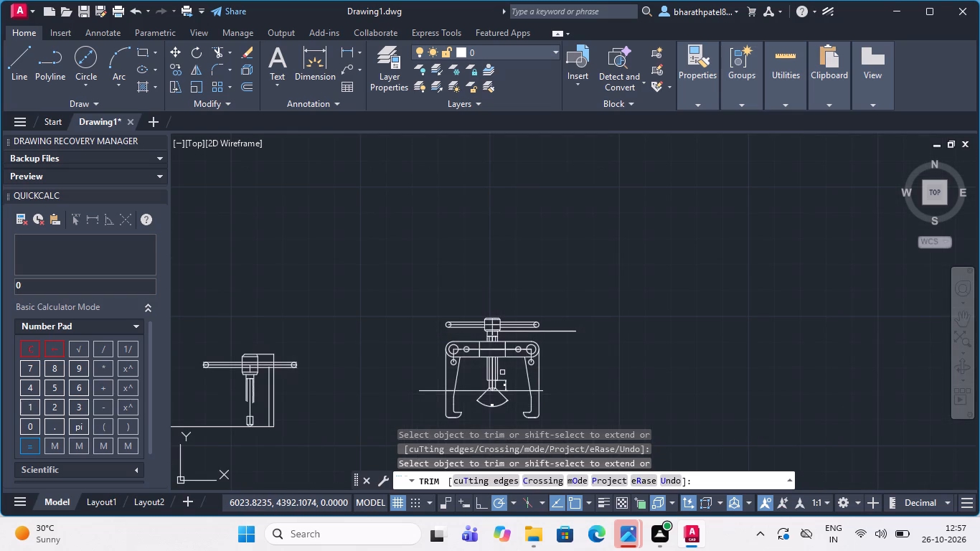
{"action": "scroll", "coordinate": [503, 371], "scroll_direction": "down", "scroll_amount": 1}
{"action": "scroll", "coordinate": [510, 415], "scroll_direction": "up", "scroll_amount": 3}
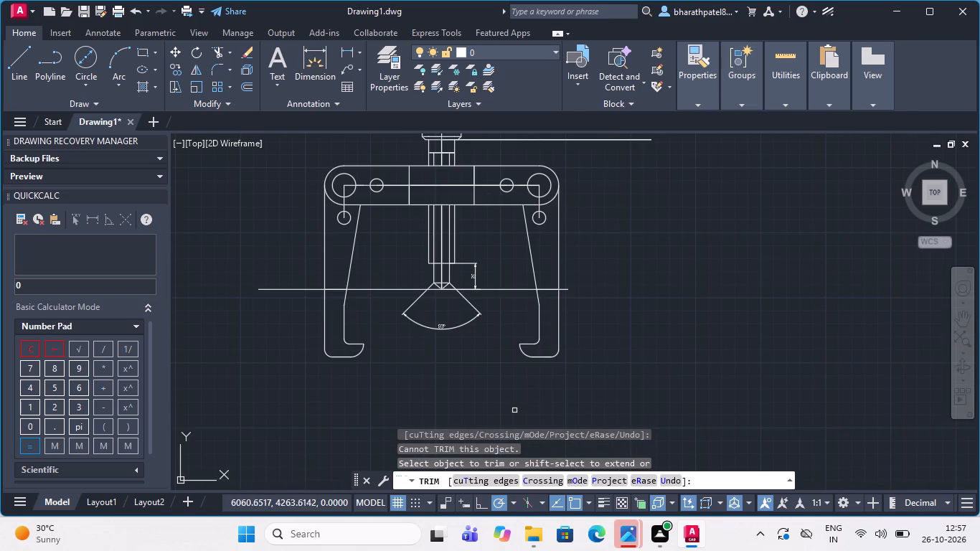
{"action": "scroll", "coordinate": [582, 353], "scroll_direction": "down", "scroll_amount": 1}
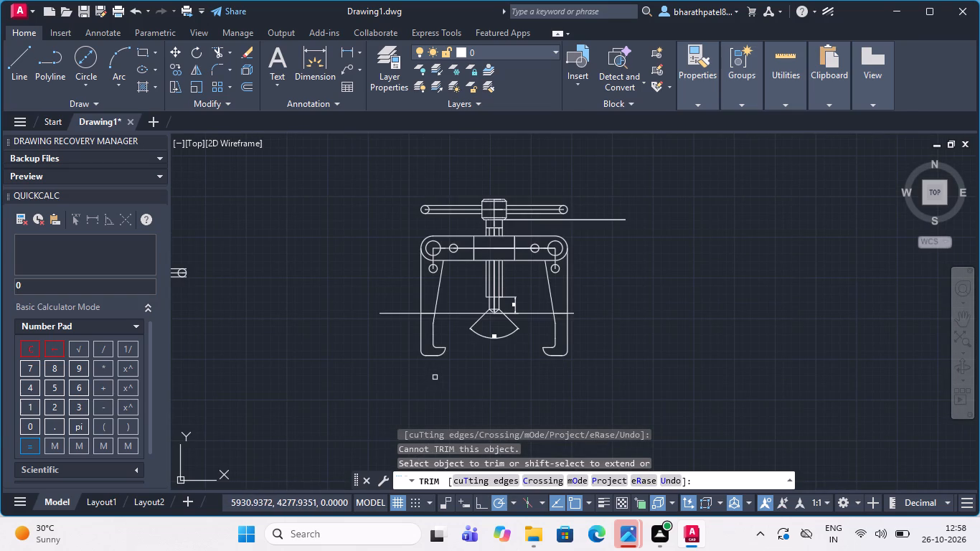
{"action": "scroll", "coordinate": [440, 373], "scroll_direction": "down", "scroll_amount": 1}
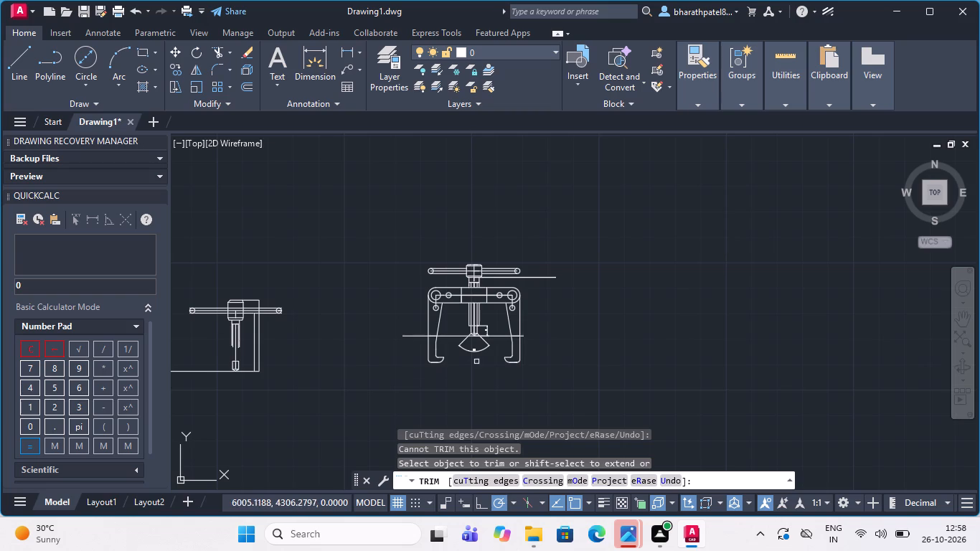
{"action": "scroll", "coordinate": [485, 364], "scroll_direction": "up", "scroll_amount": 2}
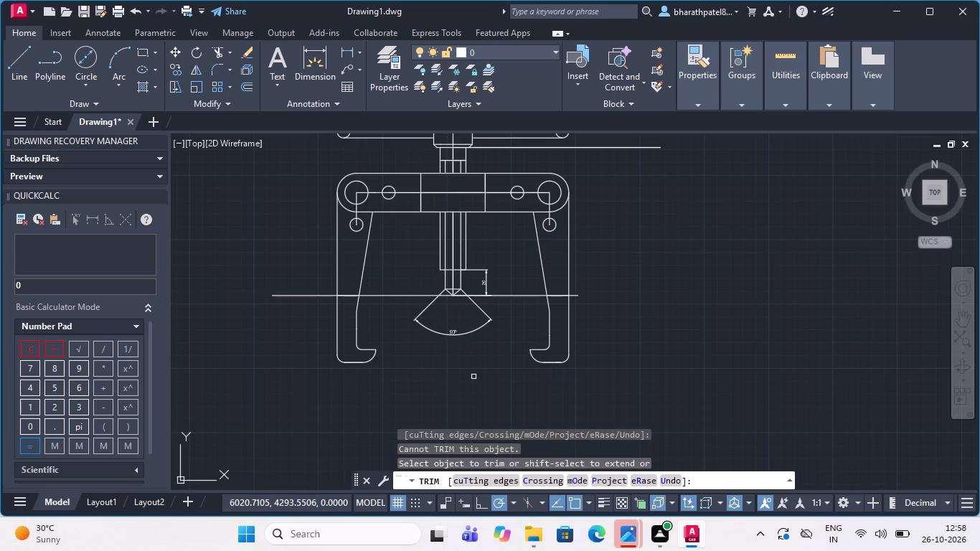
{"action": "scroll", "coordinate": [473, 377], "scroll_direction": "up", "scroll_amount": 1}
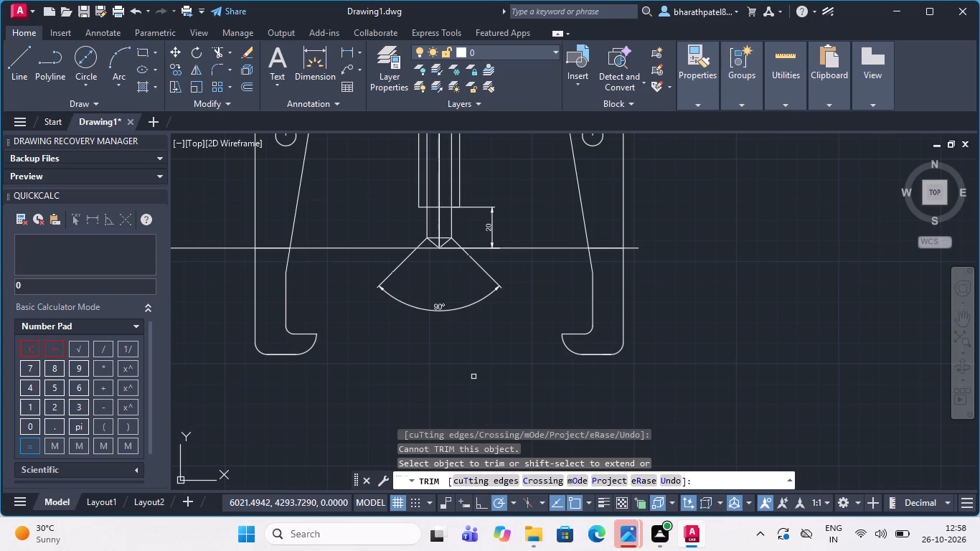
{"action": "scroll", "coordinate": [473, 377], "scroll_direction": "down", "scroll_amount": 3}
{"action": "scroll", "coordinate": [468, 255], "scroll_direction": "up", "scroll_amount": 4}
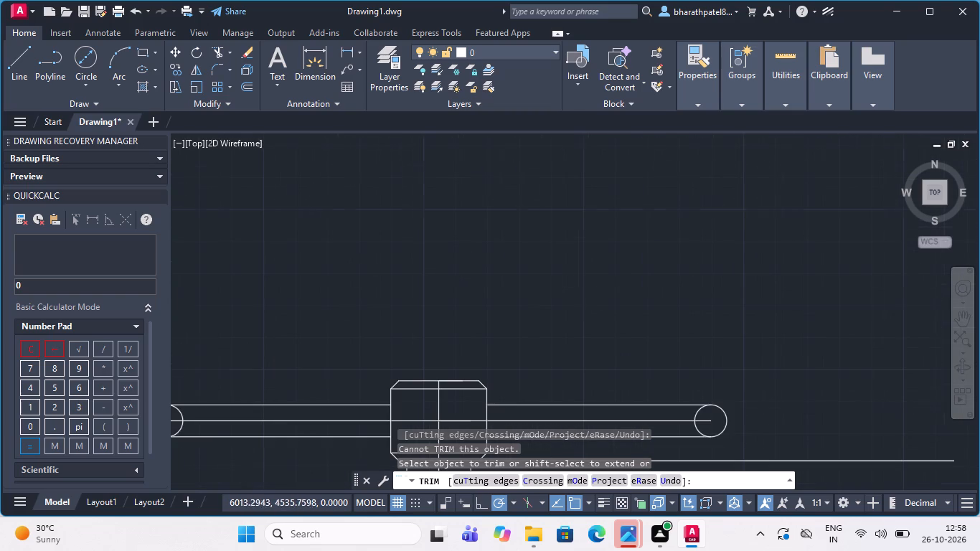
Draw a vertical centreline extension about 7.6 mm long upward from the midpoint of the screw head's top edge.
{"action": "left_click", "coordinate": [11, 55]}
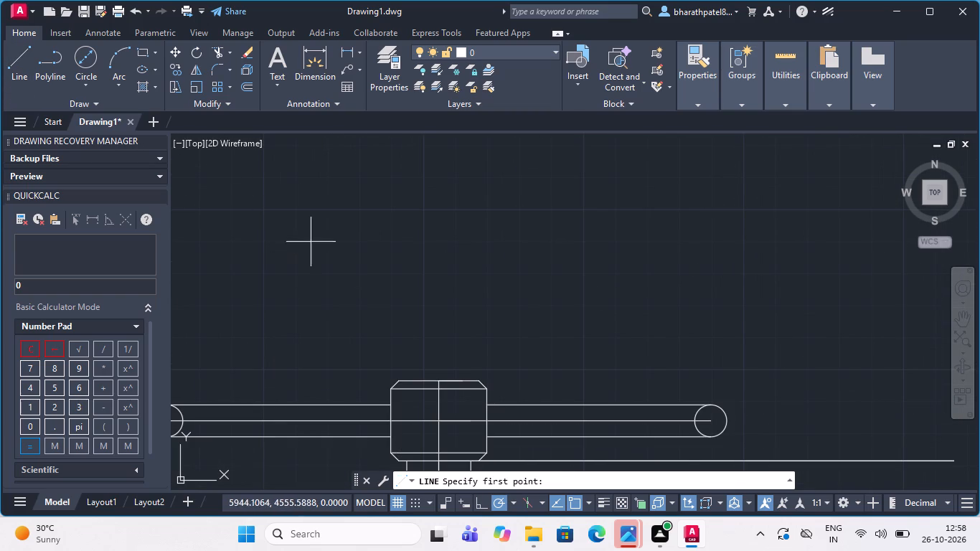
{"action": "left_click", "coordinate": [439, 380]}
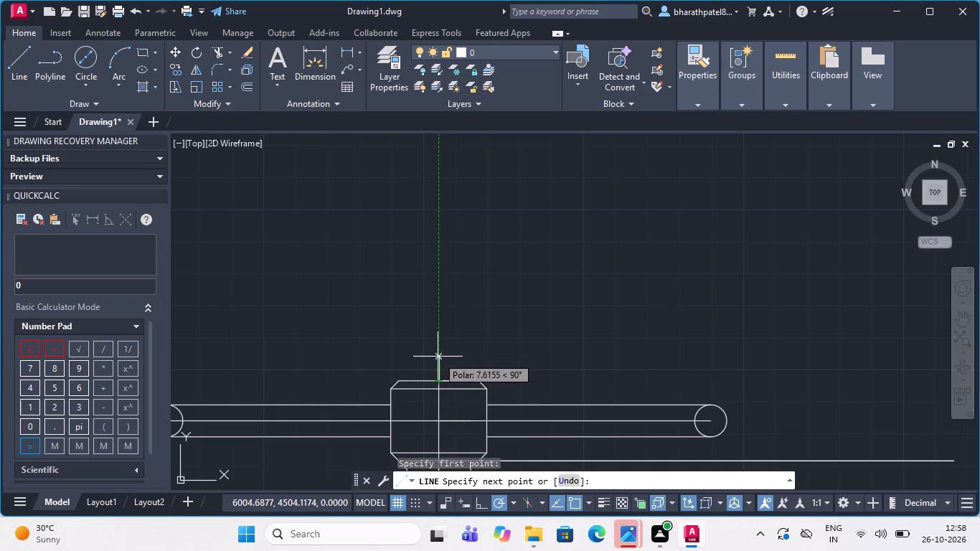
{"action": "left_click", "coordinate": [438, 357]}
{"action": "key", "text": "Escape"}
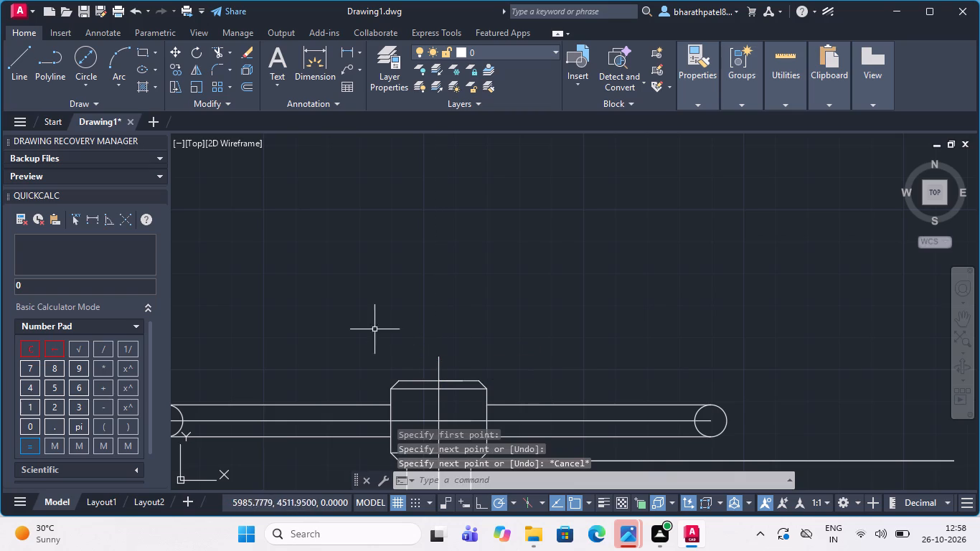
Draw a centre-radius circle around the screw head, centred where its vertical centreline crosses the handle bar's centreline.
{"action": "left_click", "coordinate": [81, 79]}
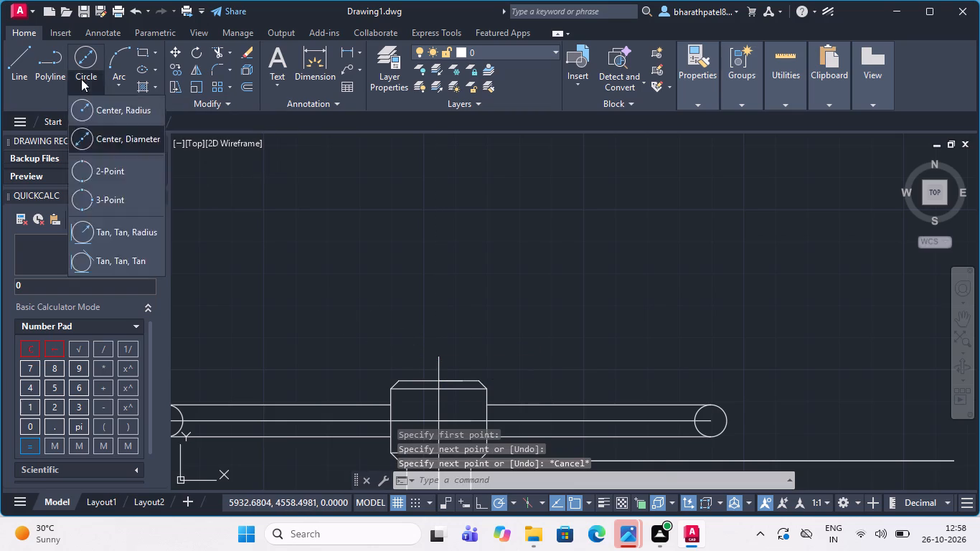
{"action": "left_click", "coordinate": [96, 106]}
{"action": "scroll", "coordinate": [120, 105], "scroll_direction": "down", "scroll_amount": 3}
{"action": "scroll", "coordinate": [264, 150], "scroll_direction": "down", "scroll_amount": 2}
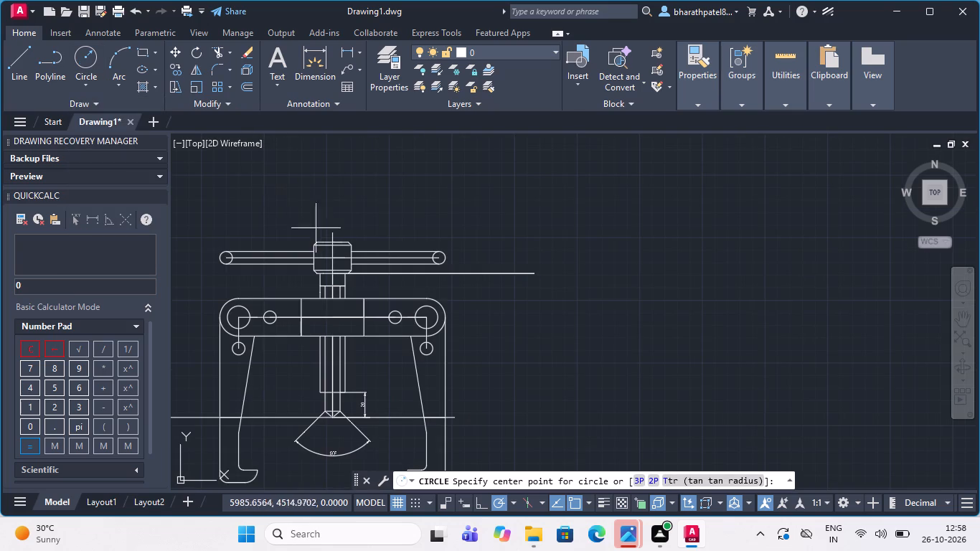
{"action": "scroll", "coordinate": [335, 268], "scroll_direction": "up", "scroll_amount": 3}
{"action": "scroll", "coordinate": [449, 248], "scroll_direction": "down", "scroll_amount": 1}
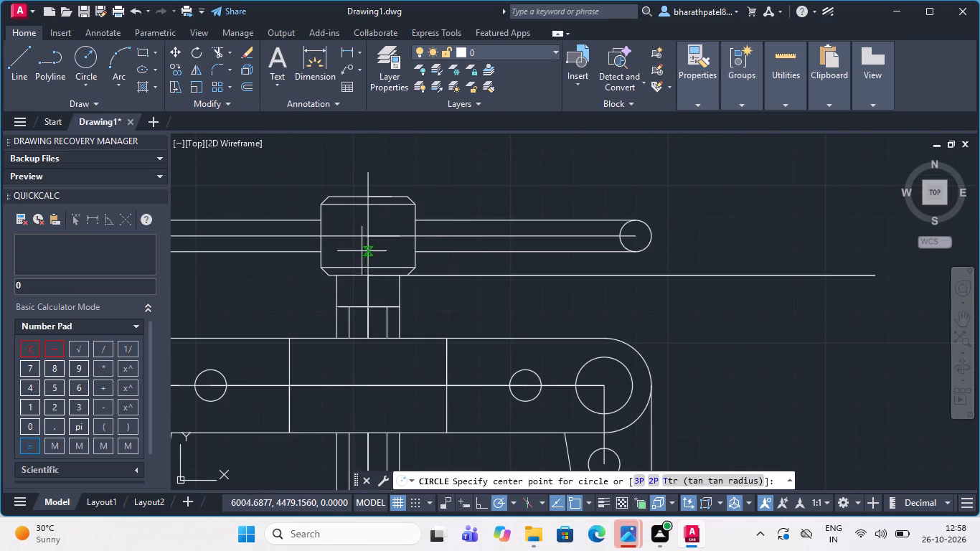
{"action": "left_click", "coordinate": [367, 235]}
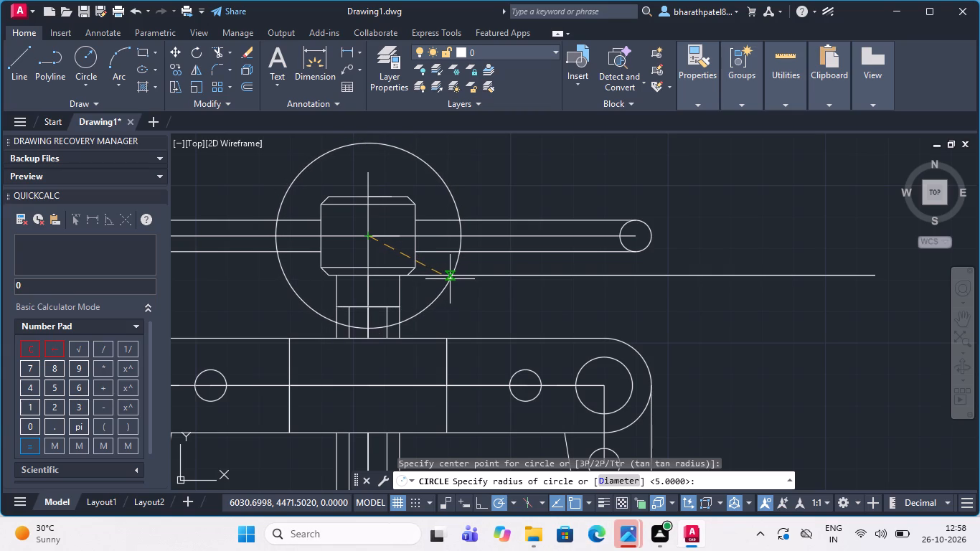
{"action": "left_click", "coordinate": [450, 279]}
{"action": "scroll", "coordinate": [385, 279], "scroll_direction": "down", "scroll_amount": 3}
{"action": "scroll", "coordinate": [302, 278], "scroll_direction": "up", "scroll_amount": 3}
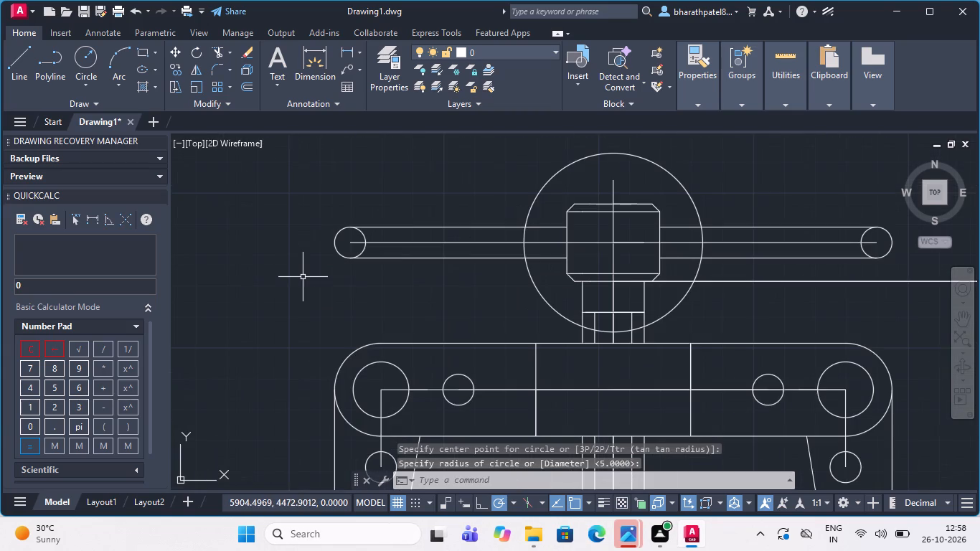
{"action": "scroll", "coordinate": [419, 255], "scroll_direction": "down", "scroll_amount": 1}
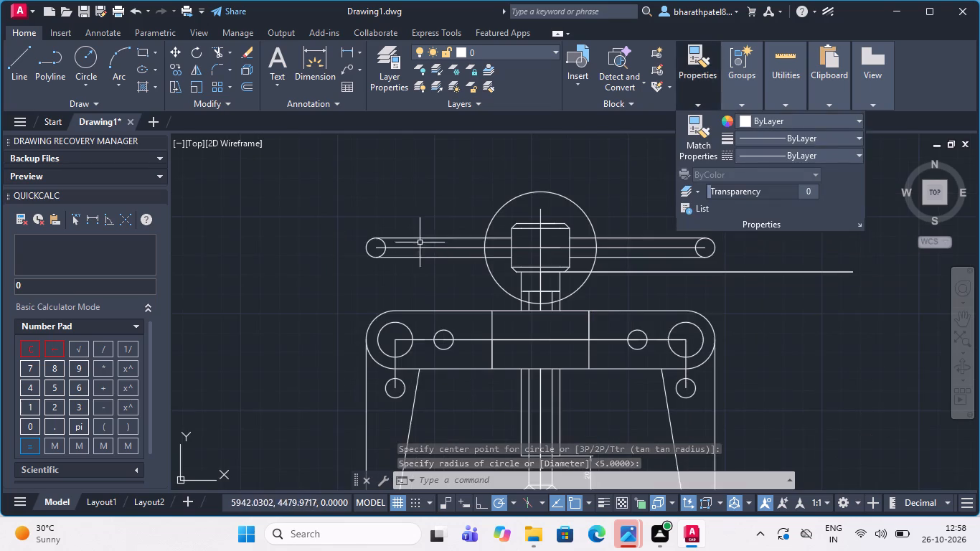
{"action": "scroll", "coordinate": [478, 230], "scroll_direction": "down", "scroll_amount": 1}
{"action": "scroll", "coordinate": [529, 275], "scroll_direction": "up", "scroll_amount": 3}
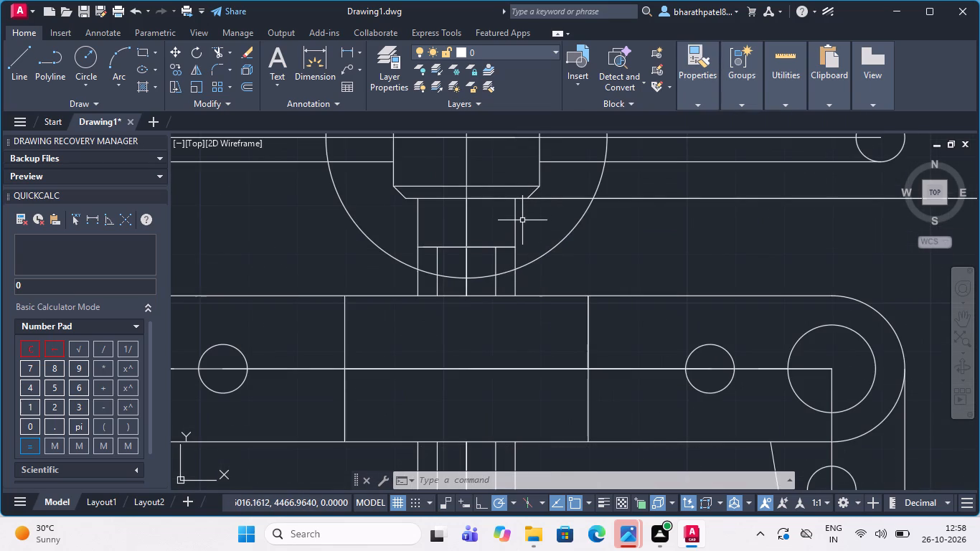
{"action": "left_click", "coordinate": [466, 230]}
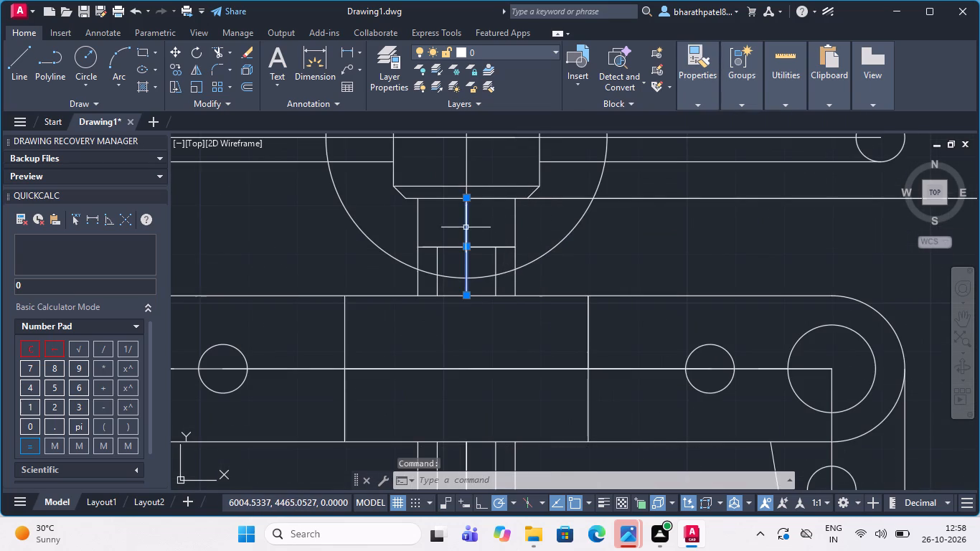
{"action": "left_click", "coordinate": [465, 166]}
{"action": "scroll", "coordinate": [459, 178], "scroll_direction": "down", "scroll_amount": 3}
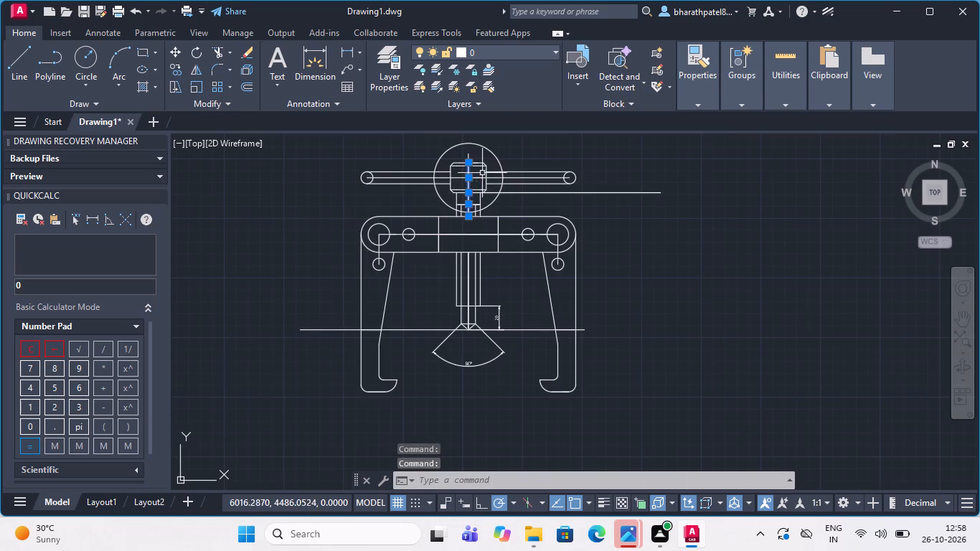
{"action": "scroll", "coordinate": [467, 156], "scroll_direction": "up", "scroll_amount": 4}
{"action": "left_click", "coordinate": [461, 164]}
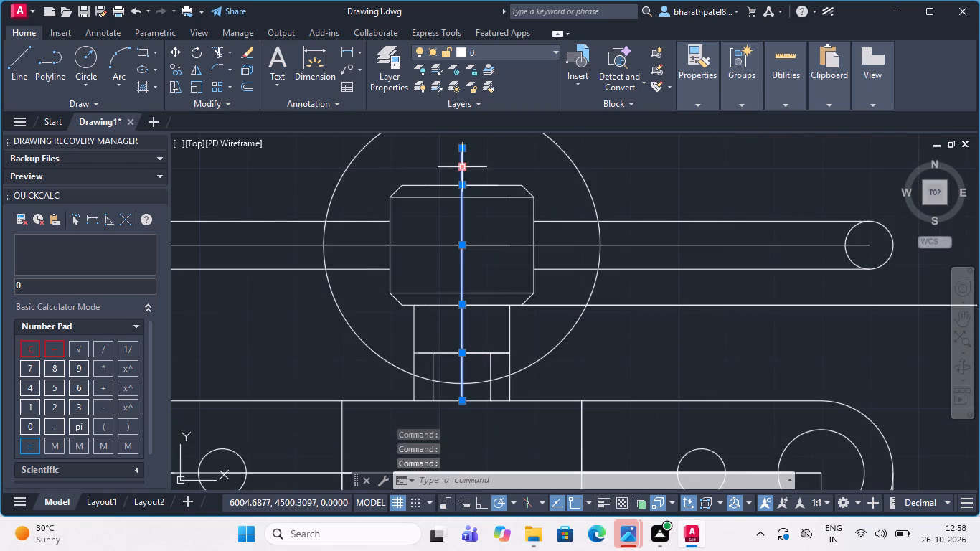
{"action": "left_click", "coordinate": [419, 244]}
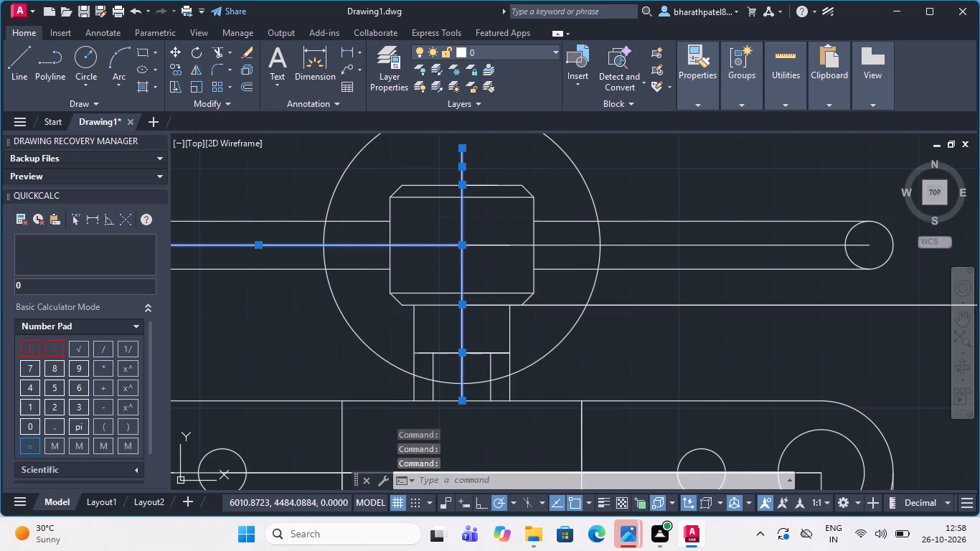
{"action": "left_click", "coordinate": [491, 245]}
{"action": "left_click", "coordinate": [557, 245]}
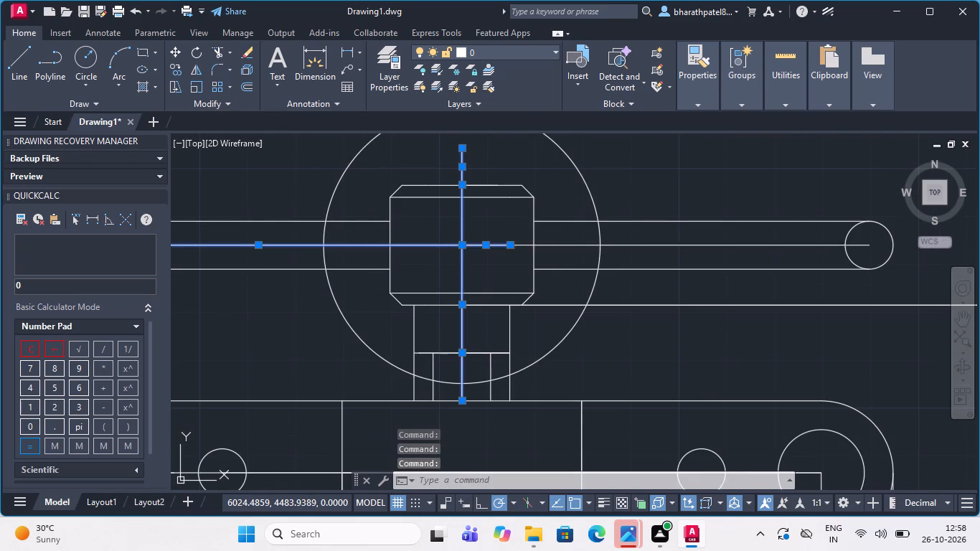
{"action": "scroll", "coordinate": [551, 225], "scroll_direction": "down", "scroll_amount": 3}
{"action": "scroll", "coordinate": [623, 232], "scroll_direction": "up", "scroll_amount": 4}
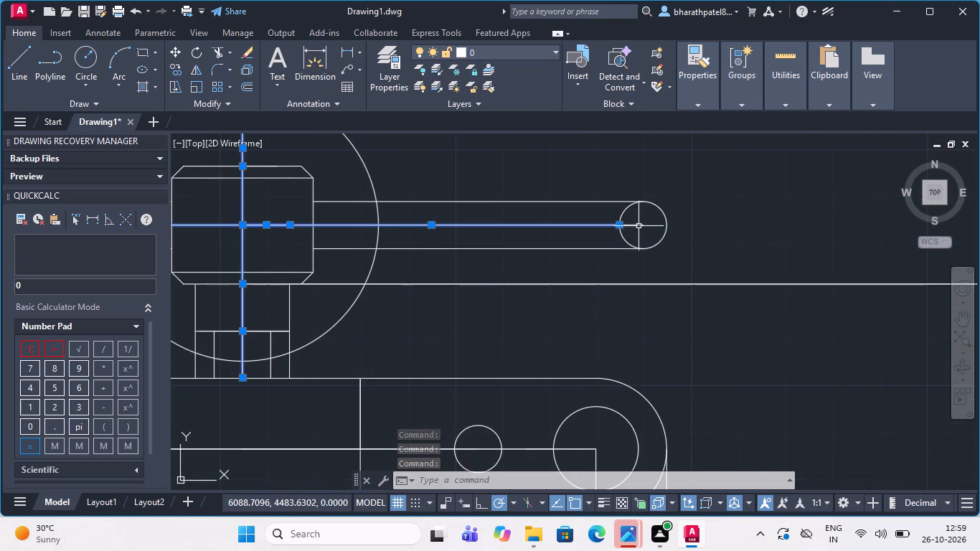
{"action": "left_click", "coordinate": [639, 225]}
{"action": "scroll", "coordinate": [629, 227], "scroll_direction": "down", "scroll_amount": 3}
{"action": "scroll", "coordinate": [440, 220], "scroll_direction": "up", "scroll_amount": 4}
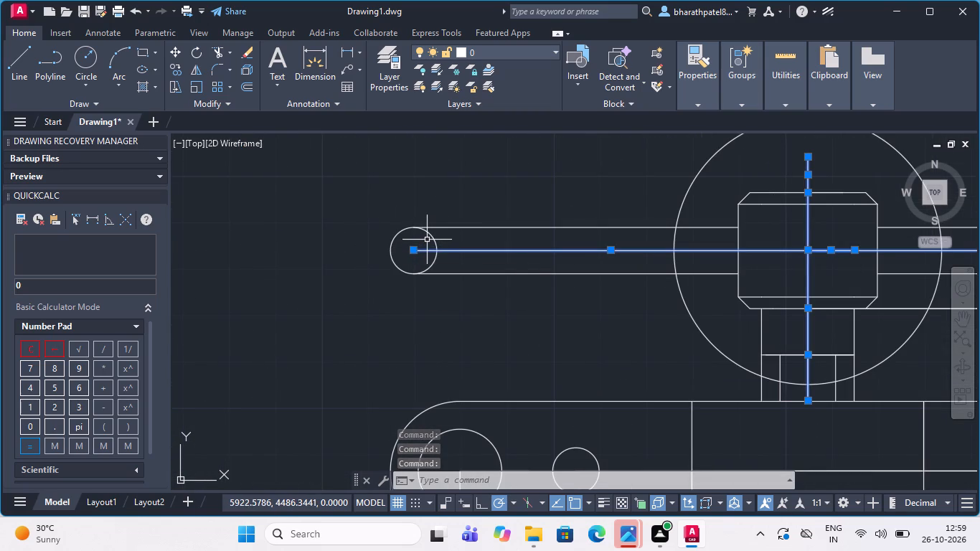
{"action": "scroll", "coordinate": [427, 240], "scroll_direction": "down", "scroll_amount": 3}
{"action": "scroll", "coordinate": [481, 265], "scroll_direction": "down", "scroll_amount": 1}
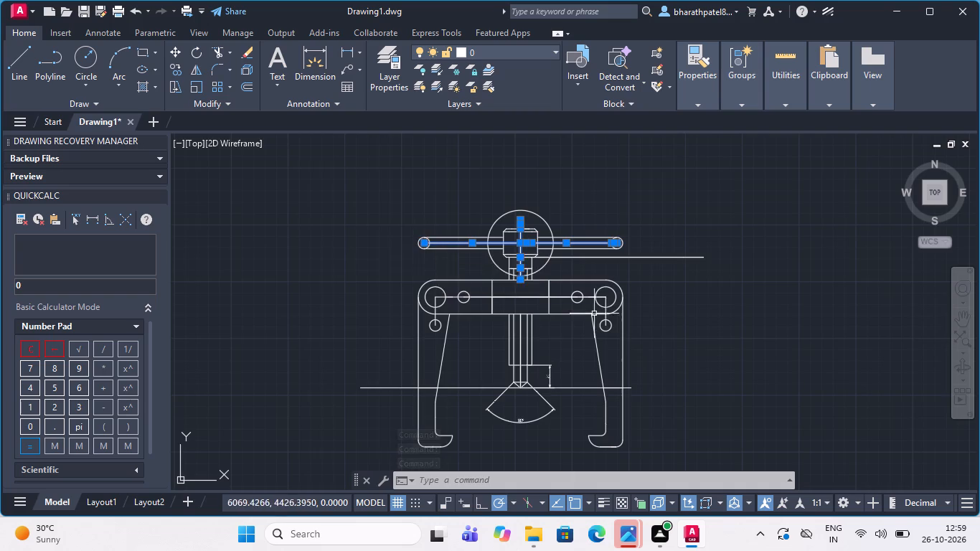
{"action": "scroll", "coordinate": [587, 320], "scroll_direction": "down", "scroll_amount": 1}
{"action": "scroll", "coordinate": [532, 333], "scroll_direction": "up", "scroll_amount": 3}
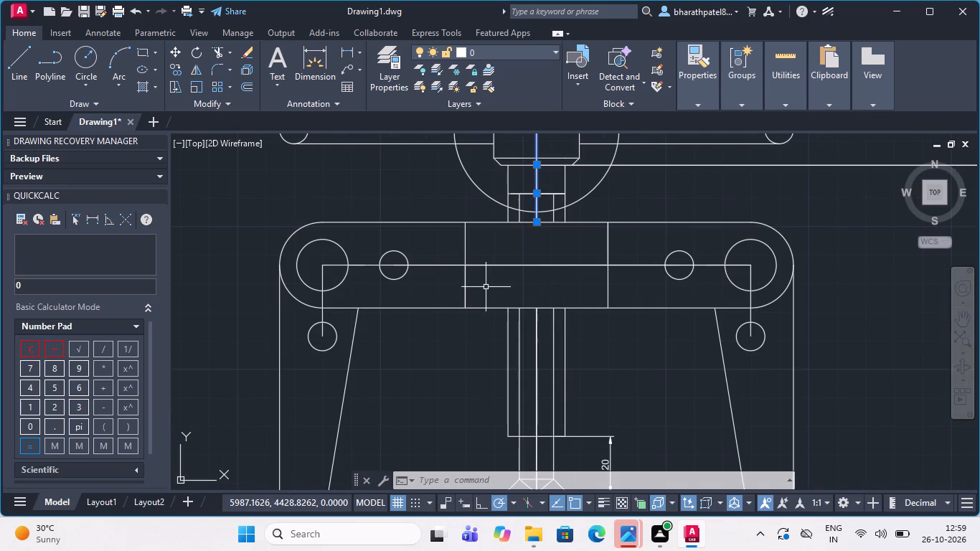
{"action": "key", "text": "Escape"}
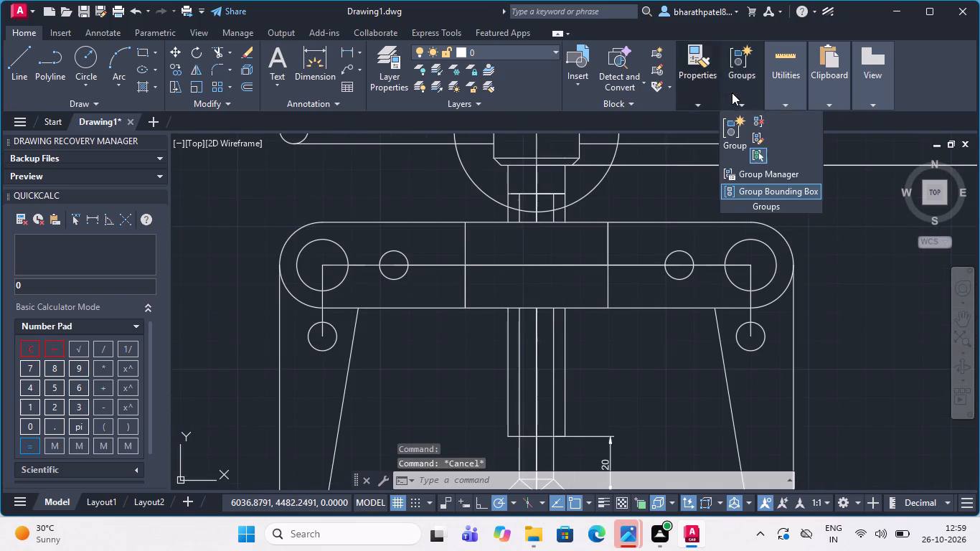
Load the ACAD_ISO02W100 (ISO dash) linetype into the drawing through the Linetype Manager.
{"action": "left_click", "coordinate": [760, 159]}
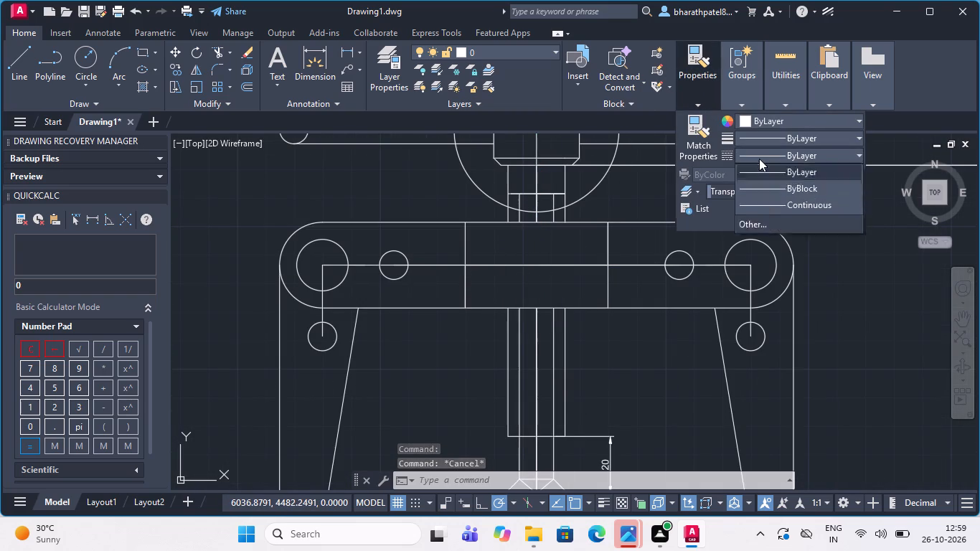
{"action": "left_click", "coordinate": [761, 220]}
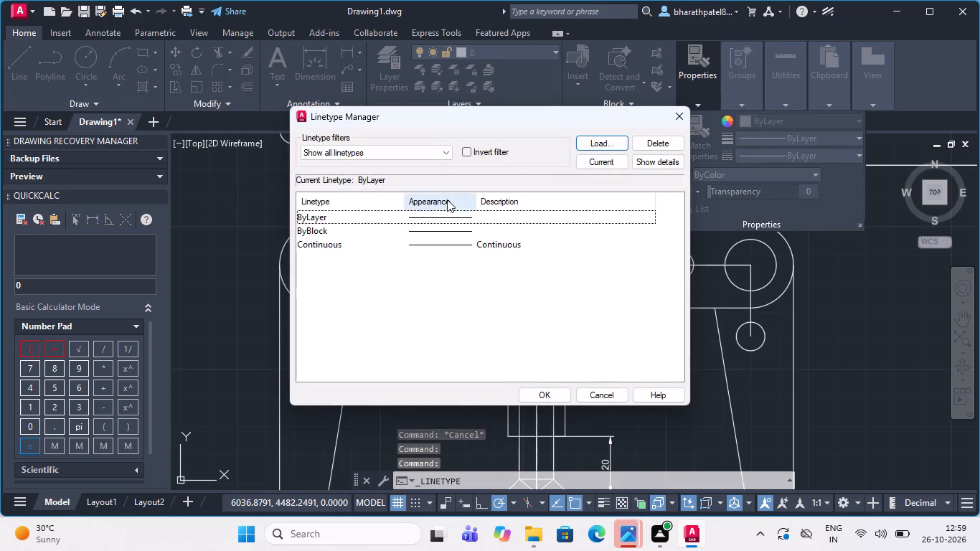
{"action": "left_click", "coordinate": [596, 141]}
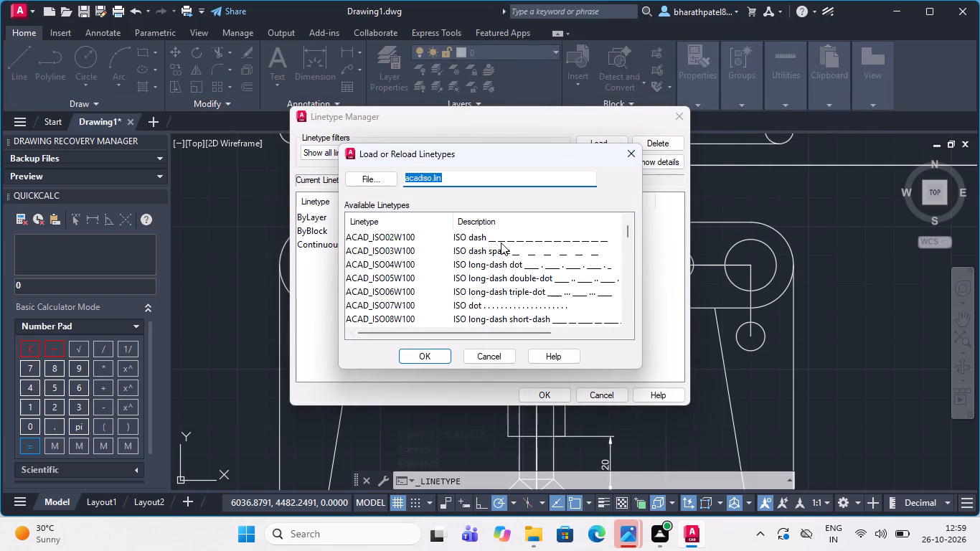
{"action": "left_click", "coordinate": [501, 240]}
{"action": "left_click", "coordinate": [428, 358]}
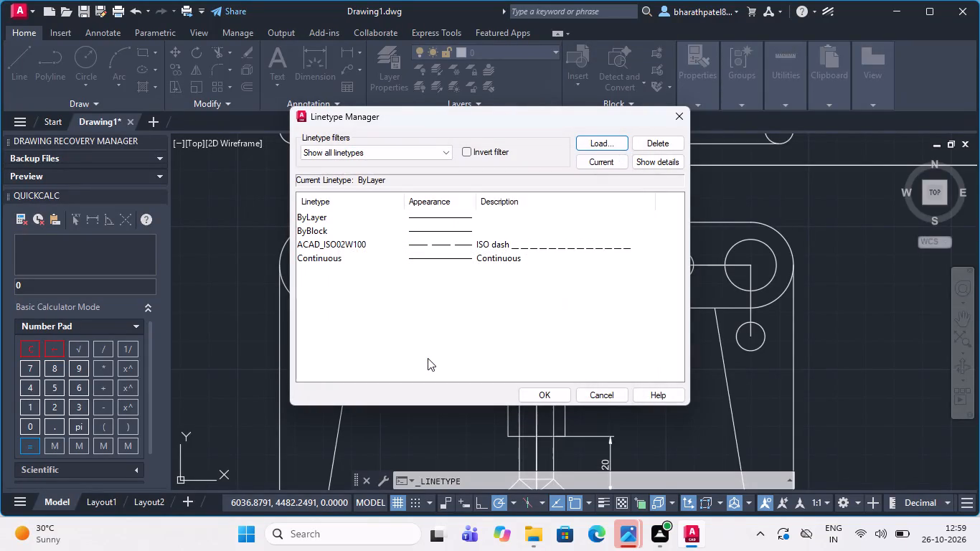
{"action": "left_click", "coordinate": [586, 248]}
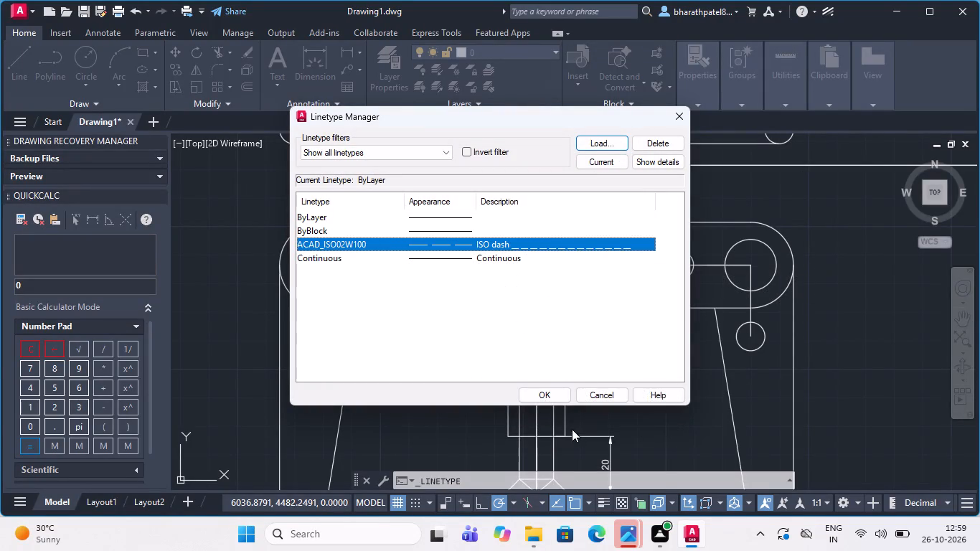
{"action": "left_click", "coordinate": [549, 401]}
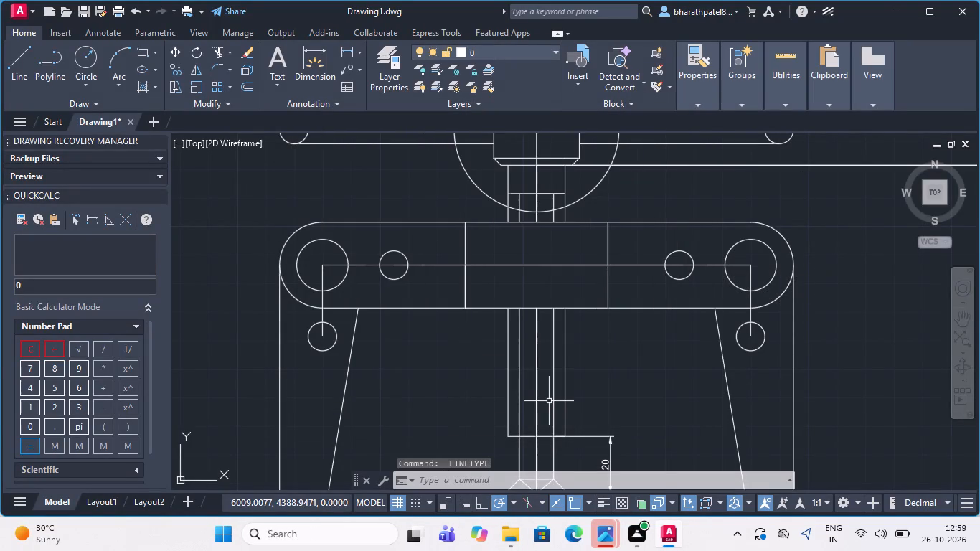
Draw a horizontal line about 27.3 mm long from the crossbar's left large hole centre outward past its rounded end.
{"action": "scroll", "coordinate": [389, 236], "scroll_direction": "down", "scroll_amount": 2}
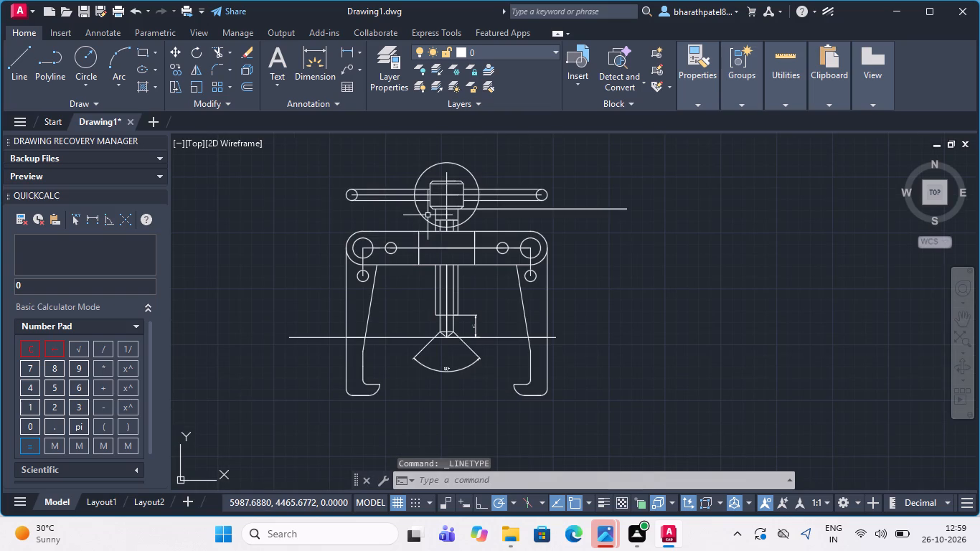
{"action": "left_click", "coordinate": [26, 55]}
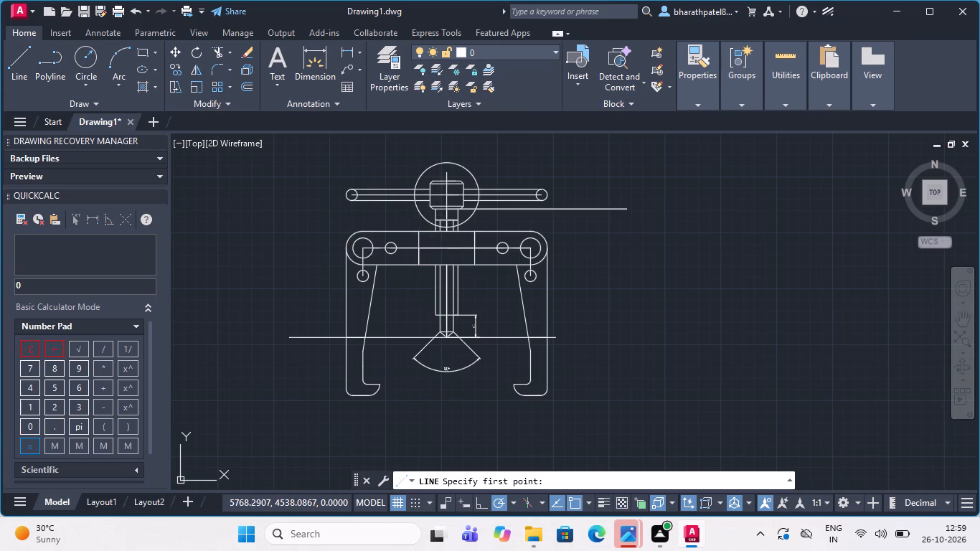
{"action": "scroll", "coordinate": [377, 241], "scroll_direction": "up", "scroll_amount": 4}
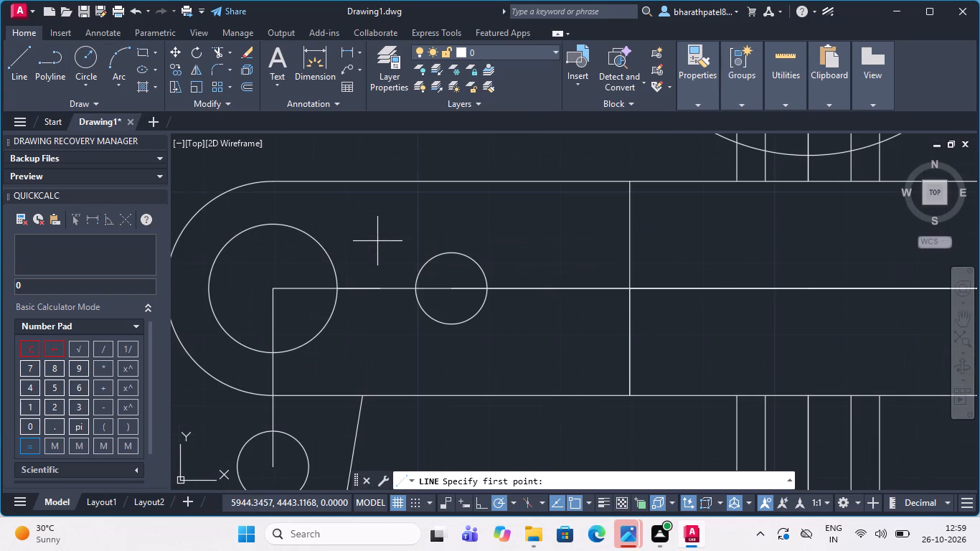
{"action": "left_click", "coordinate": [273, 290]}
{"action": "scroll", "coordinate": [273, 289], "scroll_direction": "down", "scroll_amount": 5}
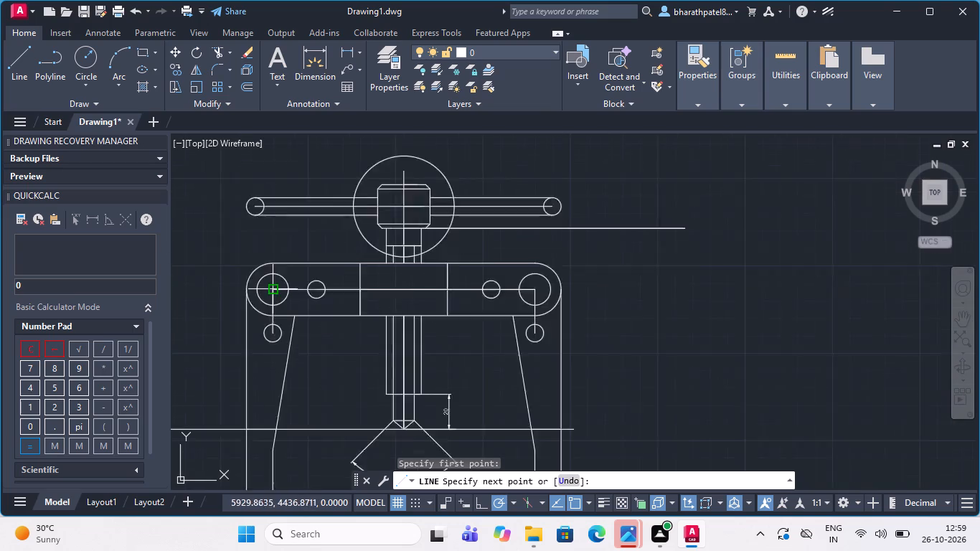
{"action": "scroll", "coordinate": [230, 282], "scroll_direction": "up", "scroll_amount": 2}
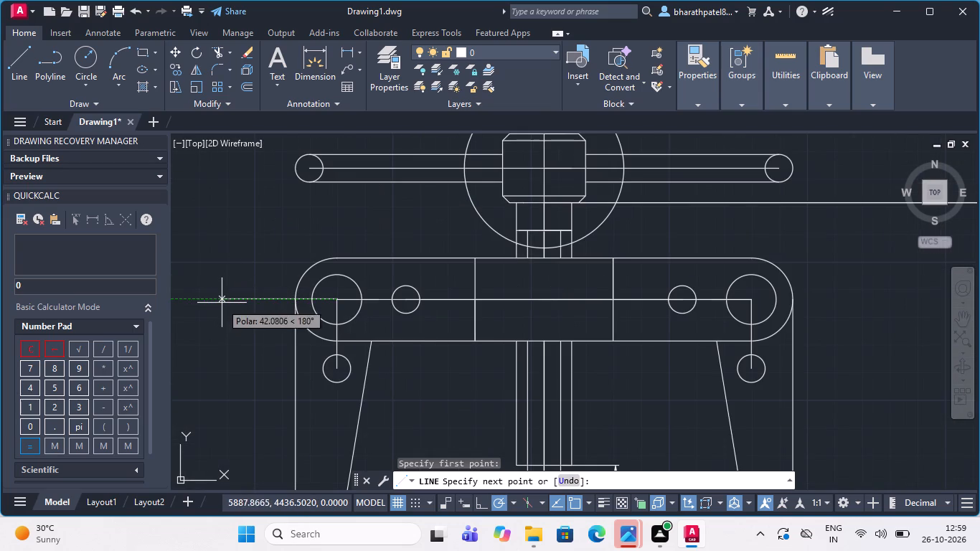
{"action": "left_click", "coordinate": [260, 303]}
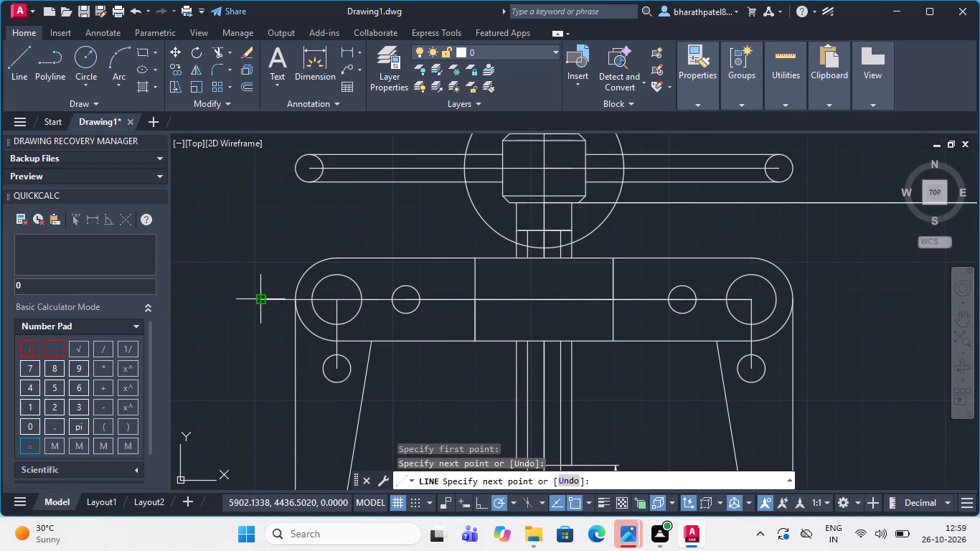
{"action": "key", "text": "Escape"}
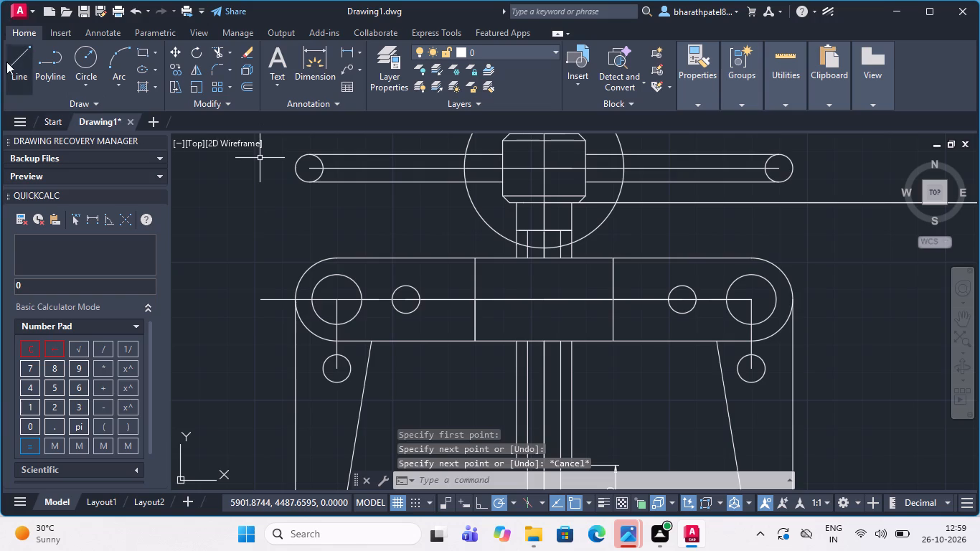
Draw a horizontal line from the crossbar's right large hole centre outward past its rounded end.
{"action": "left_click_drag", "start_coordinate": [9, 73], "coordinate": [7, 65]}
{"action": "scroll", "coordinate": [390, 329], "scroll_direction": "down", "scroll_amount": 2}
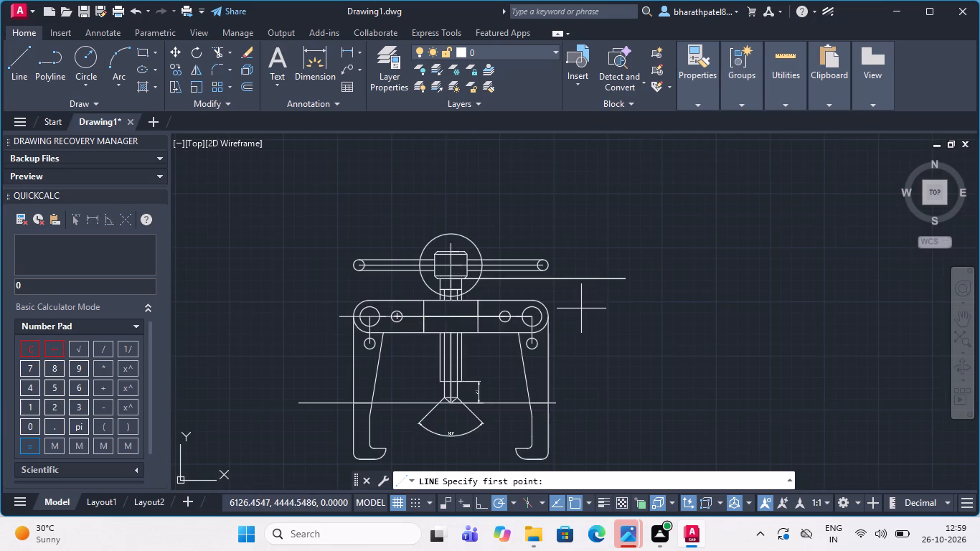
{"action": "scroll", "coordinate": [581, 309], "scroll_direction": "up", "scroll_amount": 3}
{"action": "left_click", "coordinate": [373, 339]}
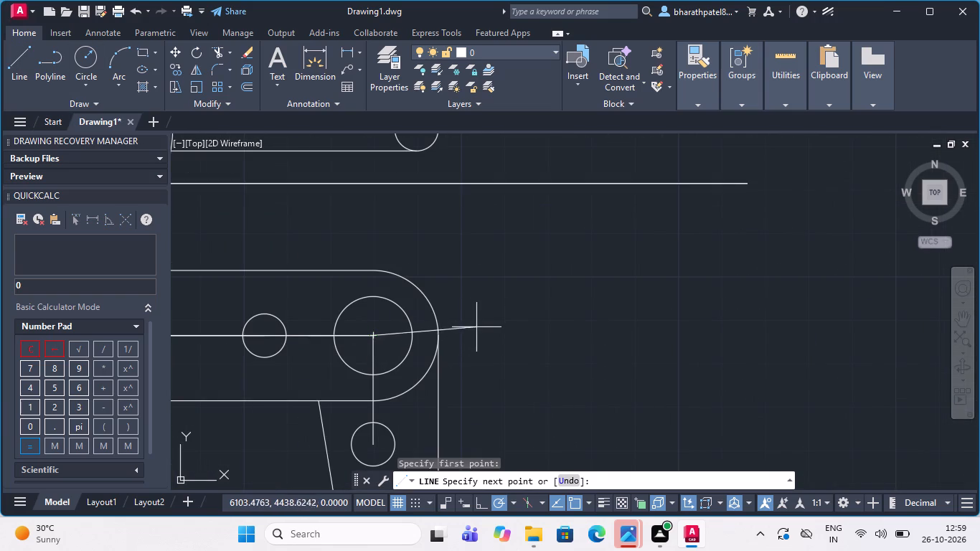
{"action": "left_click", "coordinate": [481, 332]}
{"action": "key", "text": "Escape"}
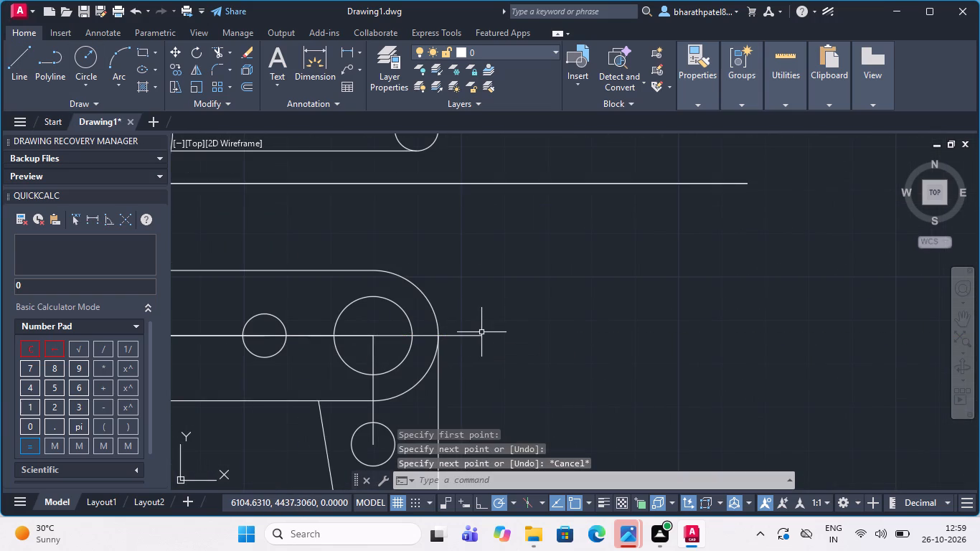
Draw a vertical centreline segment through the crossbar, from its top edge down to its bottom edge, aligned with the screw's centreline.
{"action": "left_click", "coordinate": [14, 55]}
{"action": "scroll", "coordinate": [502, 225], "scroll_direction": "down", "scroll_amount": 3}
{"action": "scroll", "coordinate": [395, 248], "scroll_direction": "up", "scroll_amount": 4}
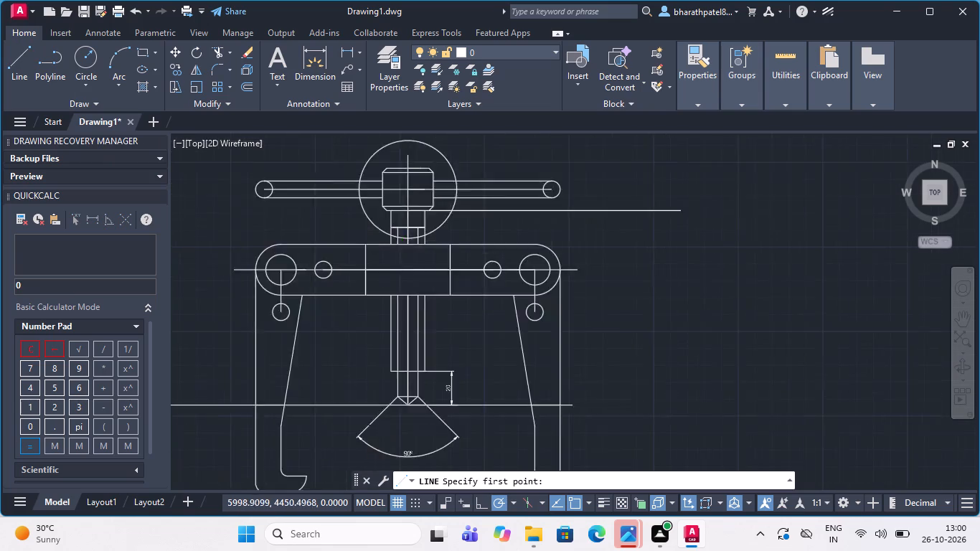
{"action": "left_click", "coordinate": [419, 235]}
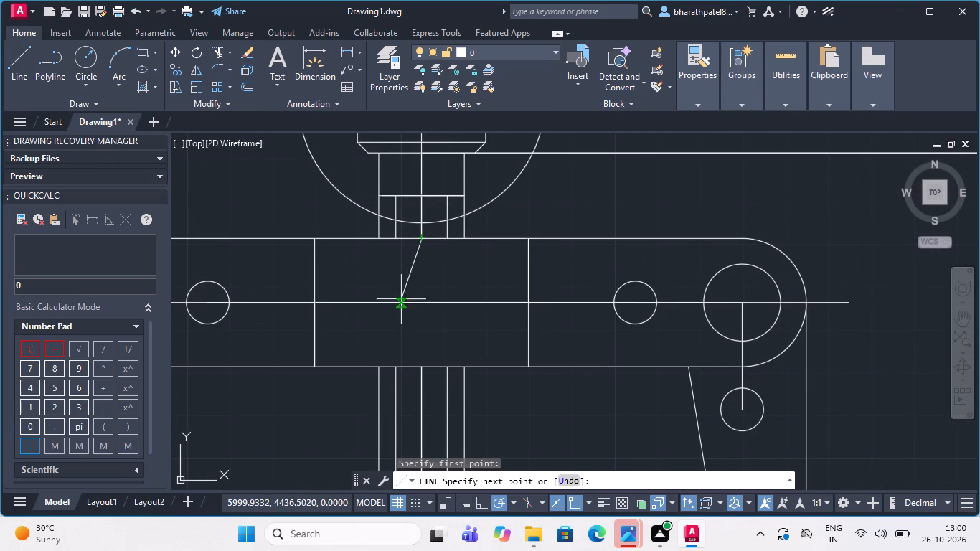
{"action": "scroll", "coordinate": [411, 358], "scroll_direction": "up", "scroll_amount": 2}
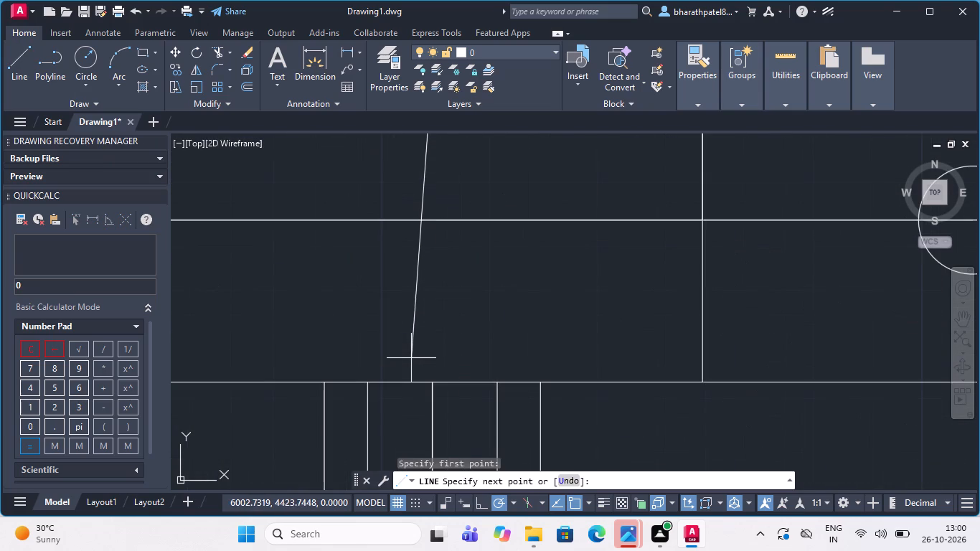
{"action": "left_click", "coordinate": [432, 383]}
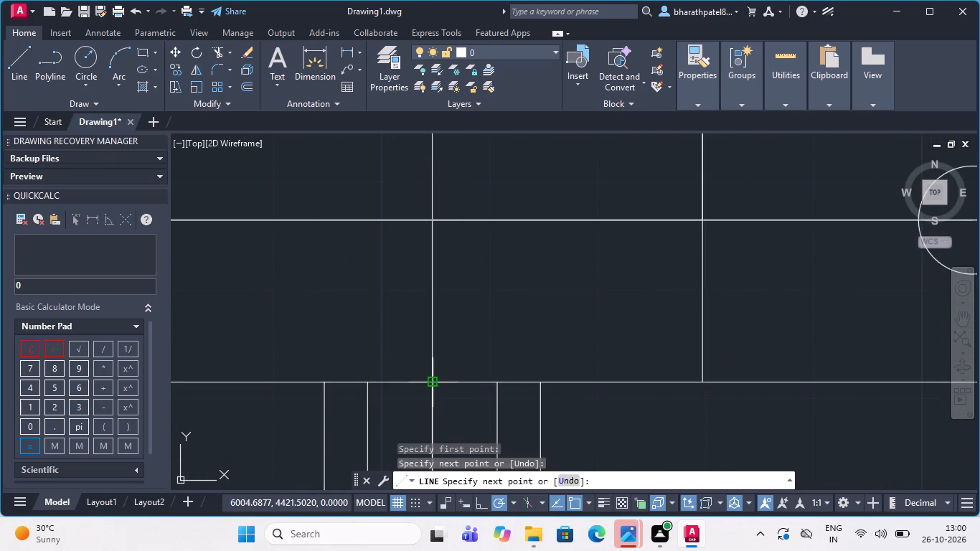
{"action": "scroll", "coordinate": [435, 368], "scroll_direction": "down", "scroll_amount": 5}
{"action": "key", "text": "Escape"}
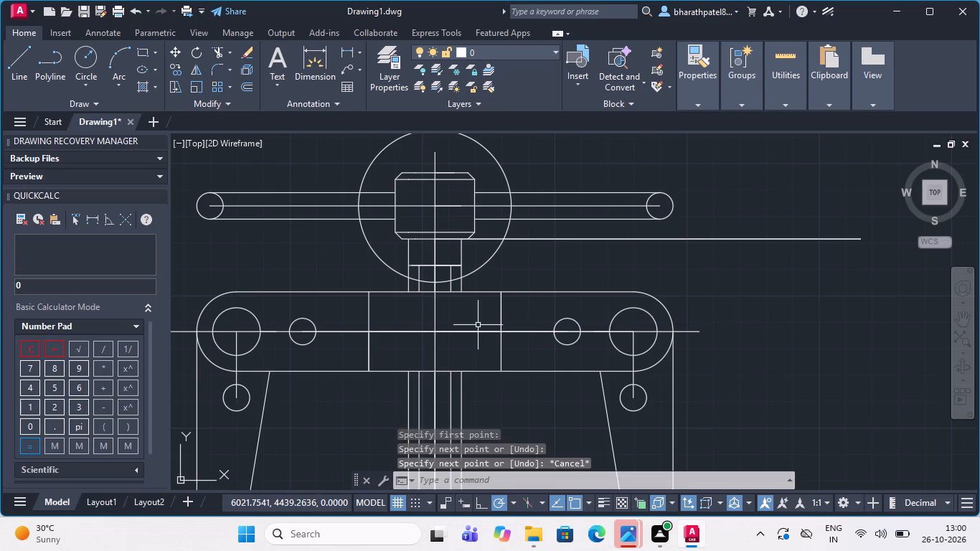
Delete the long horizontal construction line running from the screw tip outward past the left arm.
{"action": "scroll", "coordinate": [477, 325], "scroll_direction": "down", "scroll_amount": 3}
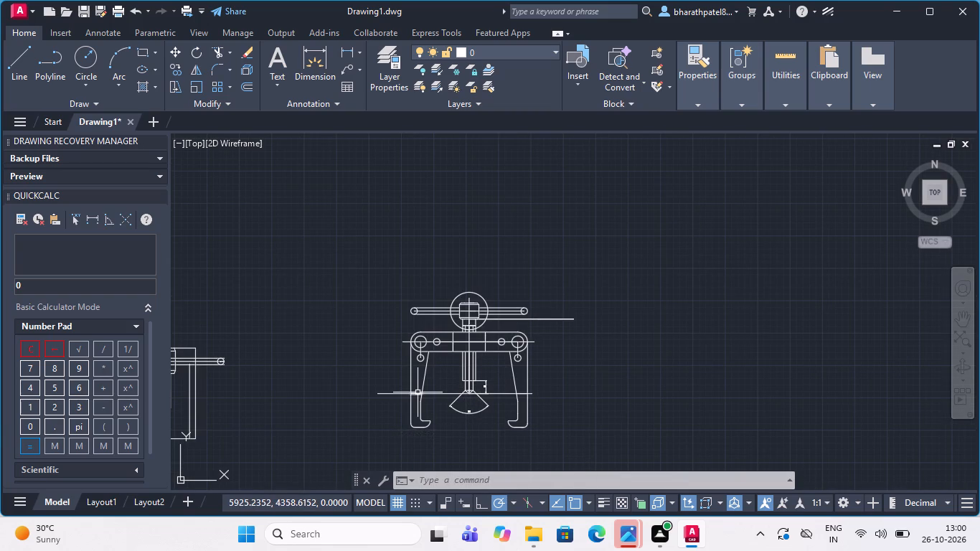
{"action": "scroll", "coordinate": [418, 392], "scroll_direction": "up", "scroll_amount": 3}
{"action": "left_click", "coordinate": [453, 401]}
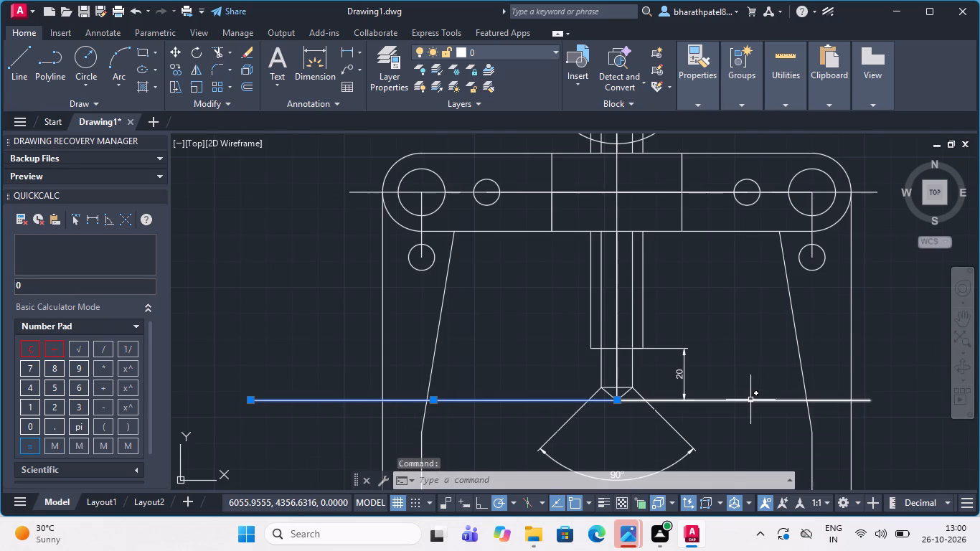
{"action": "key", "text": "Delete"}
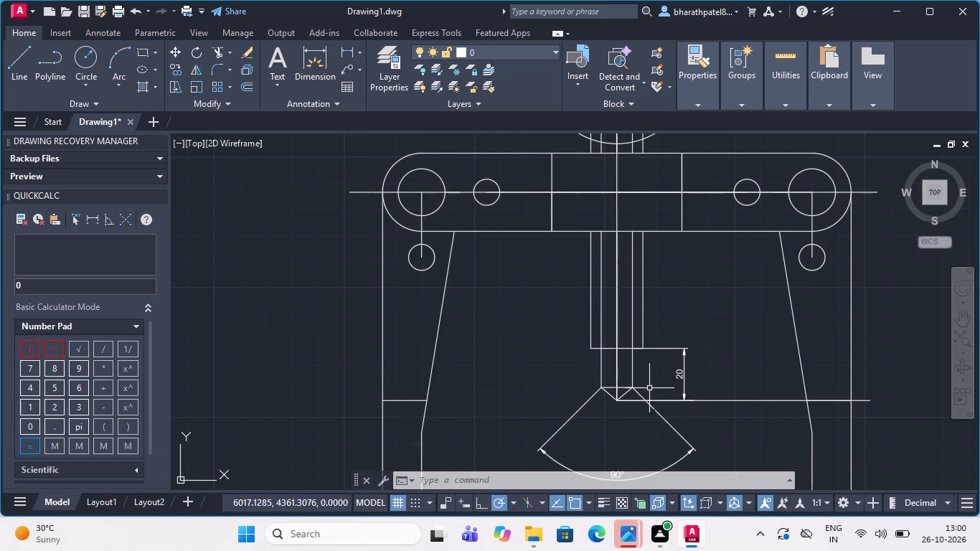
Delete the vertical lines joining the crossbar's large holes to the small holes below them on both sides.
{"action": "scroll", "coordinate": [648, 386], "scroll_direction": "up", "scroll_amount": 3}
{"action": "scroll", "coordinate": [648, 386], "scroll_direction": "down", "scroll_amount": 2}
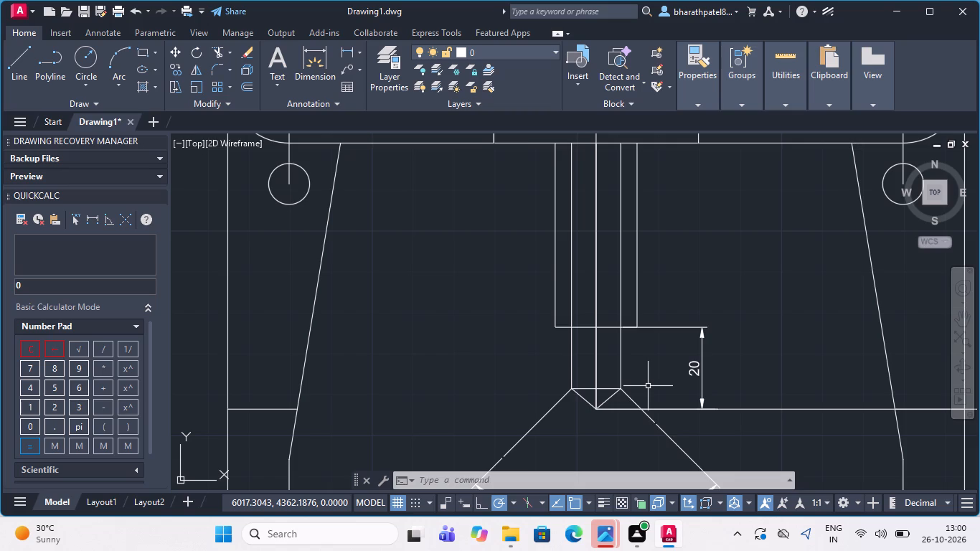
{"action": "scroll", "coordinate": [639, 385], "scroll_direction": "down", "scroll_amount": 3}
{"action": "scroll", "coordinate": [553, 359], "scroll_direction": "down", "scroll_amount": 1}
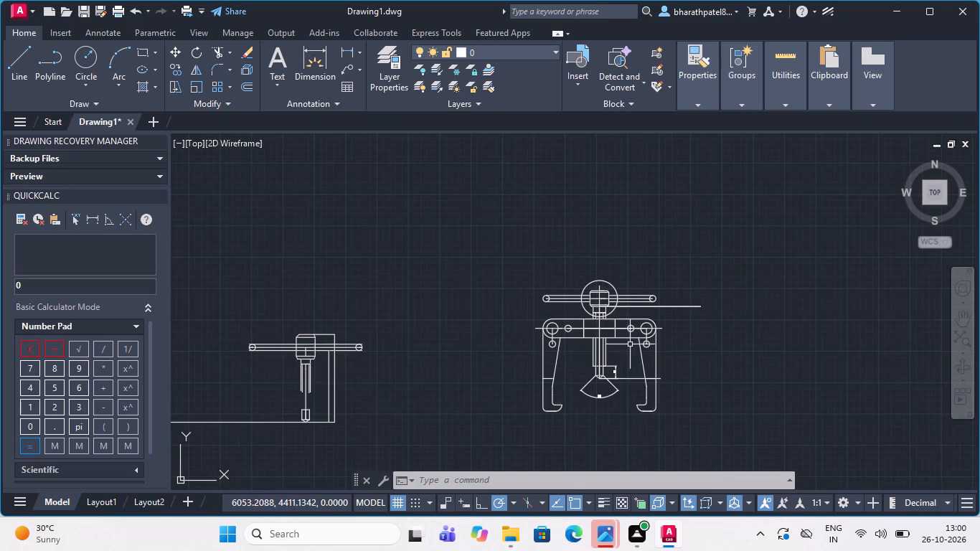
{"action": "scroll", "coordinate": [630, 344], "scroll_direction": "up", "scroll_amount": 5}
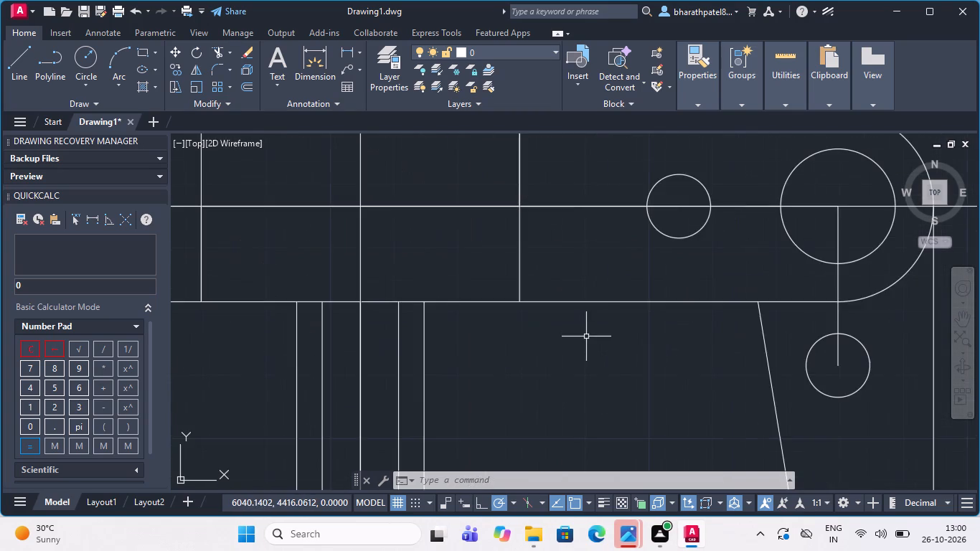
{"action": "scroll", "coordinate": [586, 336], "scroll_direction": "down", "scroll_amount": 2}
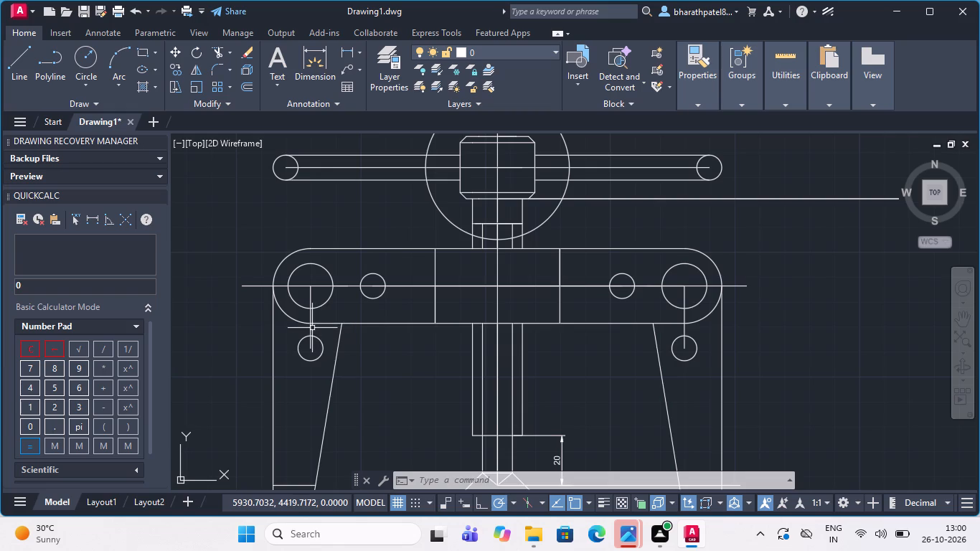
{"action": "left_click", "coordinate": [311, 327]}
{"action": "scroll", "coordinate": [309, 321], "scroll_direction": "up", "scroll_amount": 3}
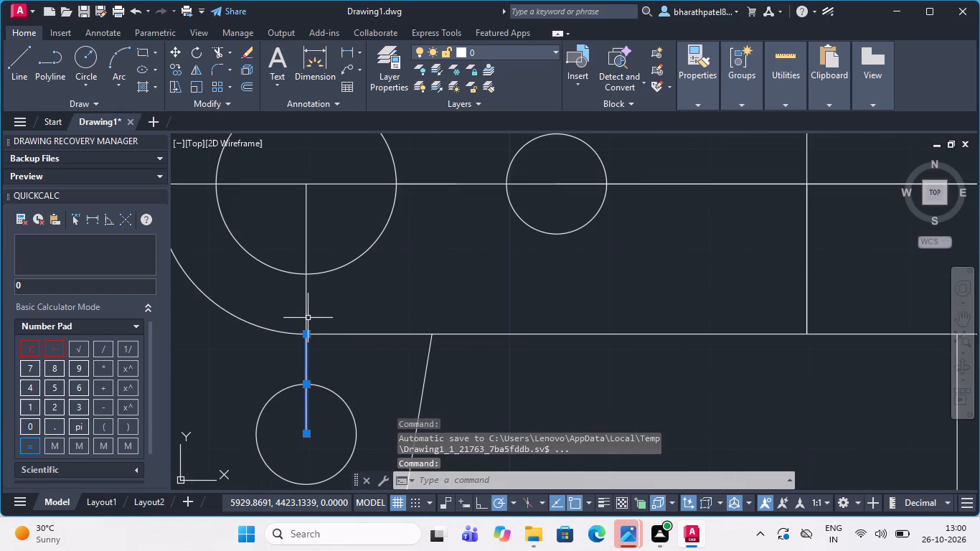
{"action": "left_click", "coordinate": [307, 317]}
{"action": "scroll", "coordinate": [307, 316], "scroll_direction": "down", "scroll_amount": 5}
{"action": "scroll", "coordinate": [685, 316], "scroll_direction": "up", "scroll_amount": 4}
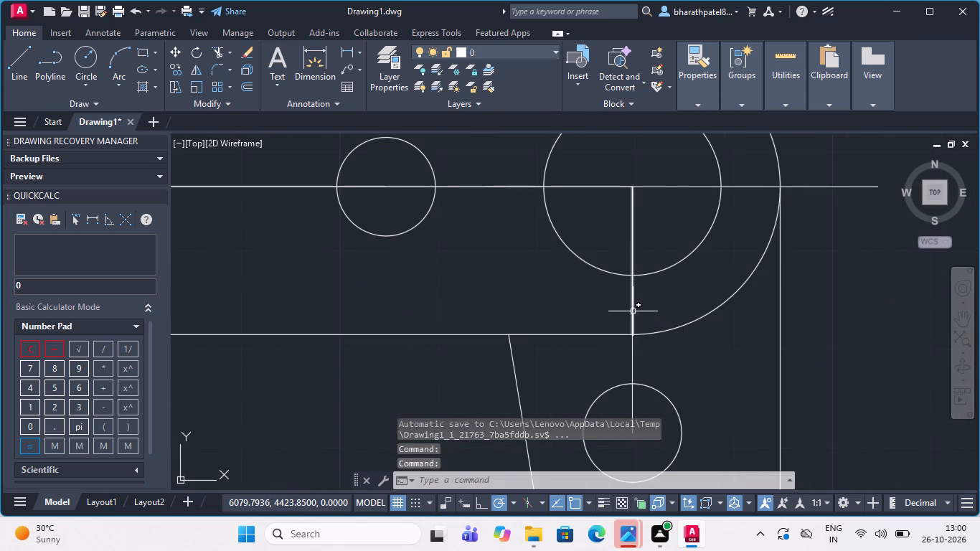
{"action": "left_click", "coordinate": [632, 311]}
{"action": "left_click", "coordinate": [633, 360]}
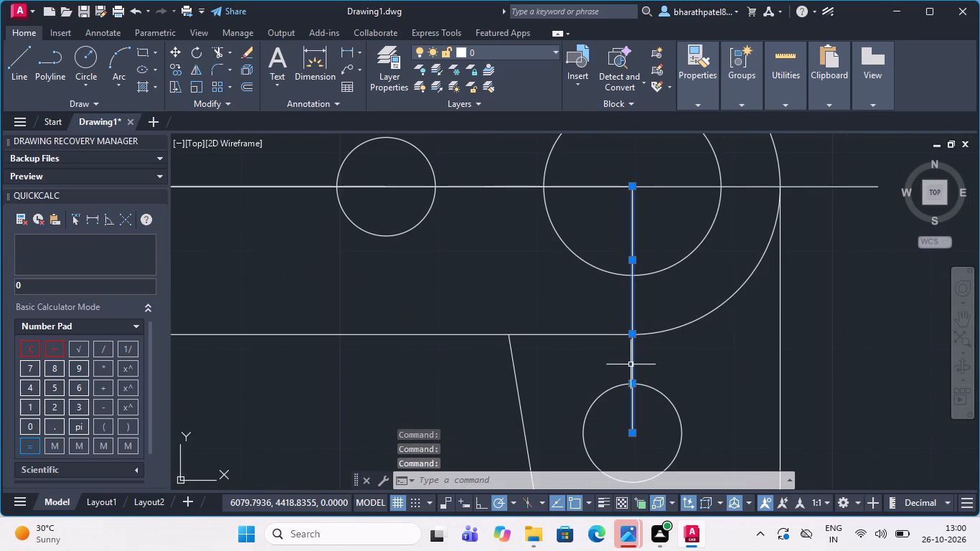
{"action": "key", "text": "Delete"}
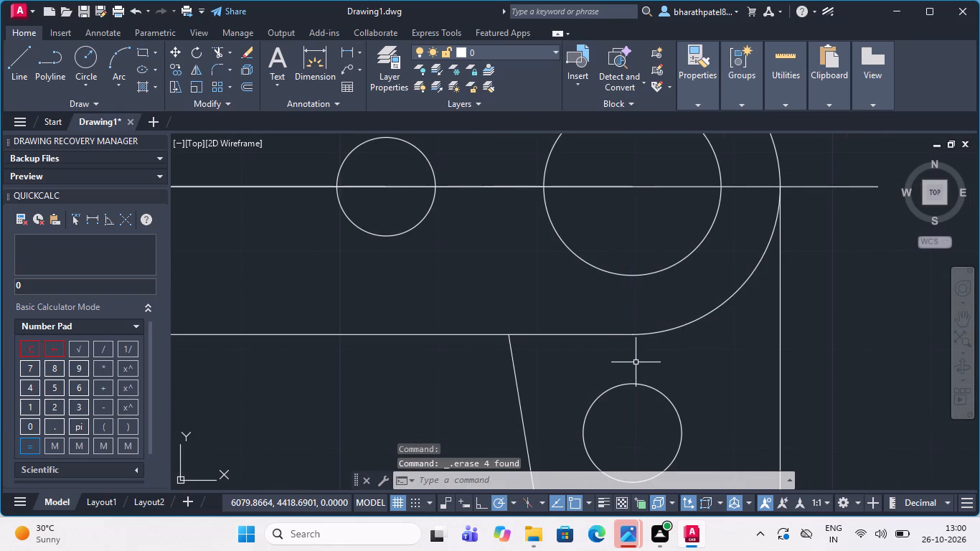
Delete the crossbar's overlapping horizontal centreline pieces on its left half, the full-length hole-to-hole line and the extensions past both rounded ends.
{"action": "scroll", "coordinate": [636, 359], "scroll_direction": "down", "scroll_amount": 5}
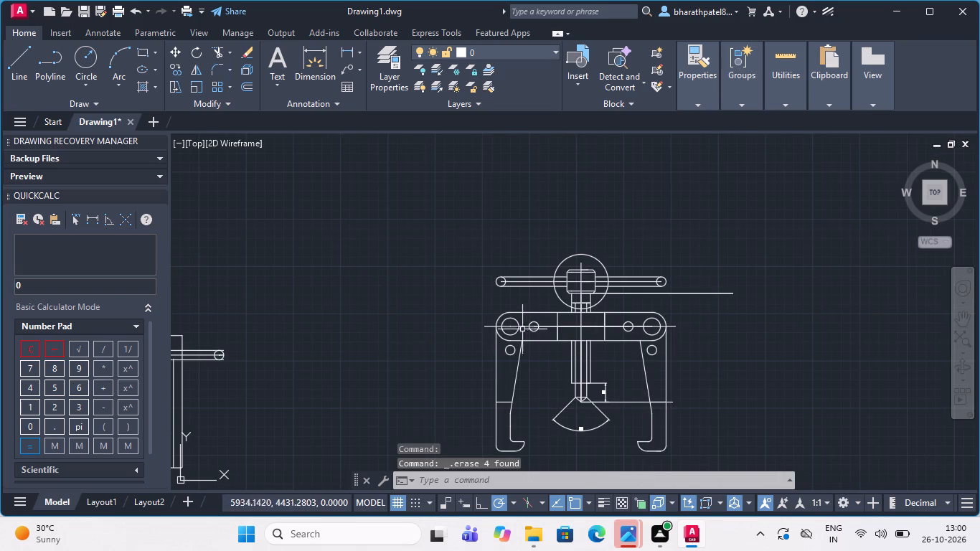
{"action": "left_click", "coordinate": [551, 326]}
{"action": "scroll", "coordinate": [517, 327], "scroll_direction": "up", "scroll_amount": 4}
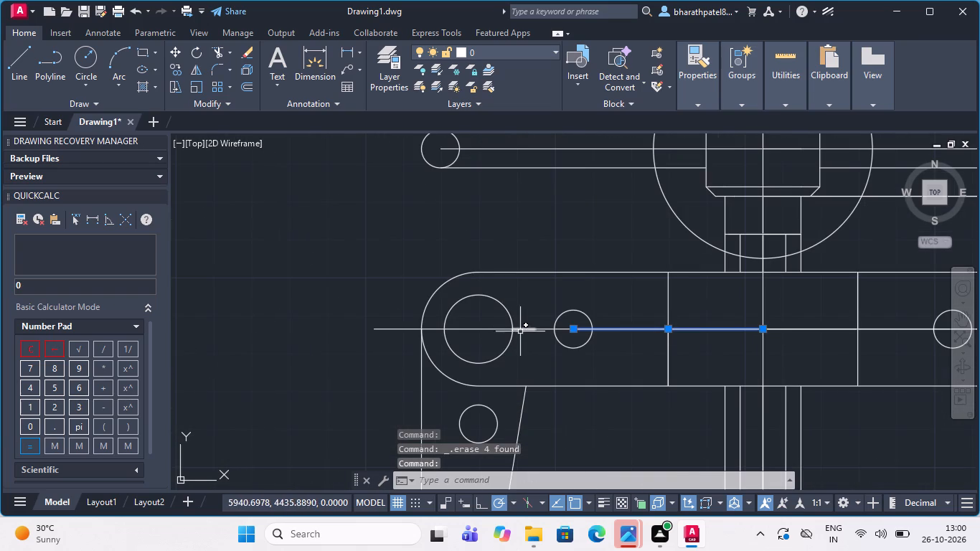
{"action": "left_click", "coordinate": [524, 330]}
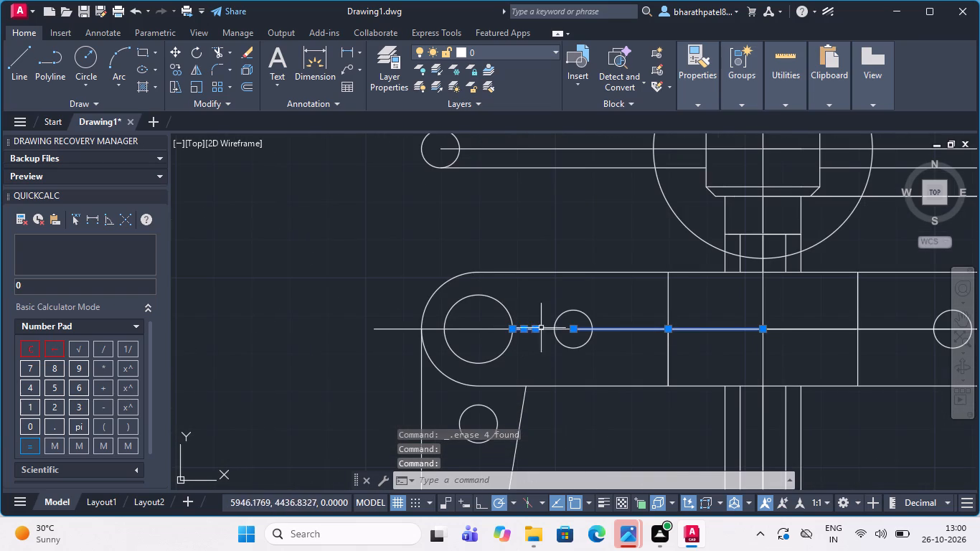
{"action": "scroll", "coordinate": [547, 330], "scroll_direction": "up", "scroll_amount": 4}
{"action": "left_click", "coordinate": [535, 331]}
{"action": "scroll", "coordinate": [535, 331], "scroll_direction": "down", "scroll_amount": 3}
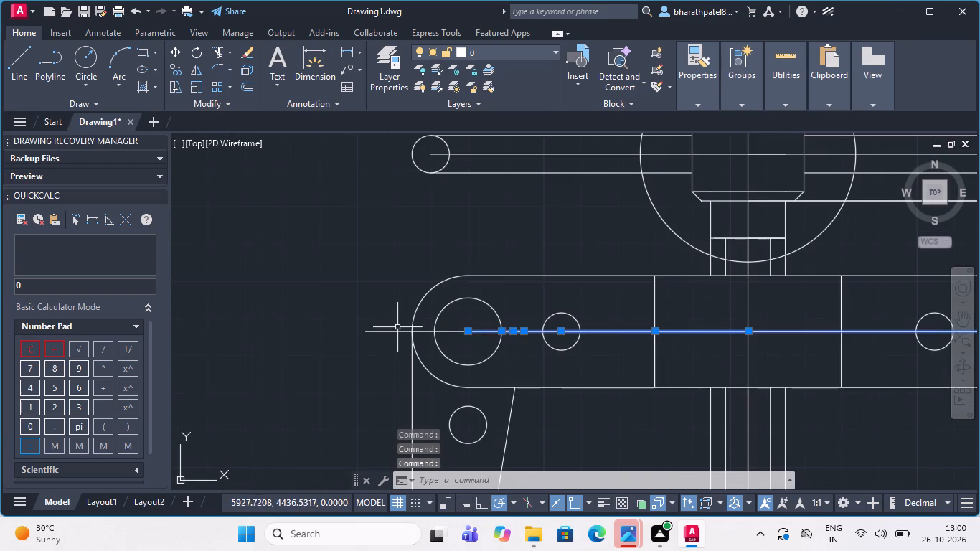
{"action": "left_click", "coordinate": [407, 332]}
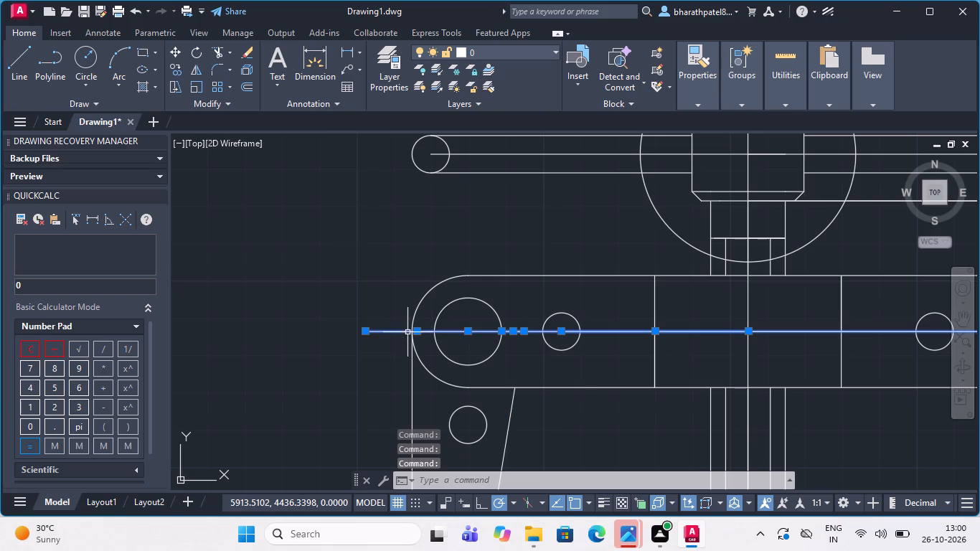
{"action": "scroll", "coordinate": [773, 335], "scroll_direction": "down", "scroll_amount": 2}
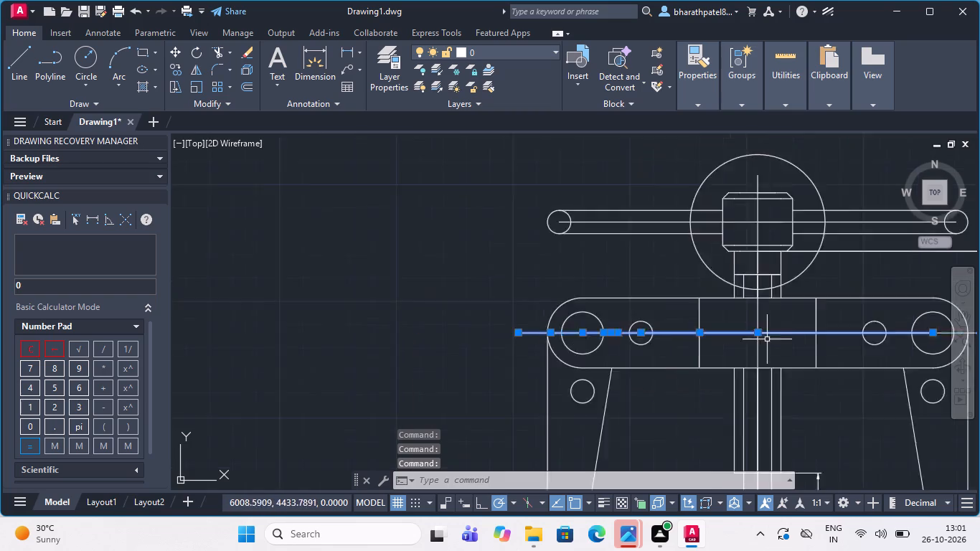
{"action": "scroll", "coordinate": [759, 345], "scroll_direction": "down", "scroll_amount": 2}
{"action": "scroll", "coordinate": [809, 347], "scroll_direction": "up", "scroll_amount": 4}
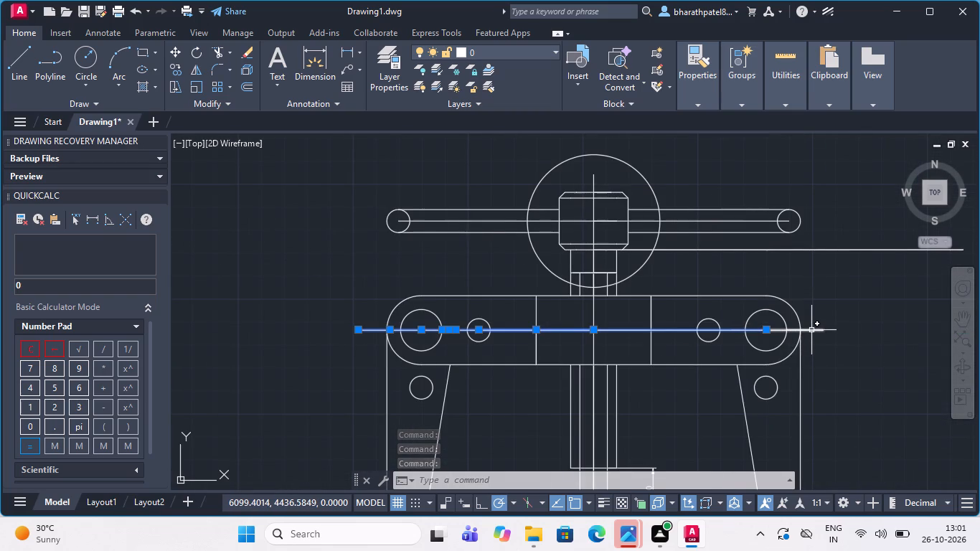
{"action": "left_click", "coordinate": [811, 330]}
{"action": "key", "text": "Delete"}
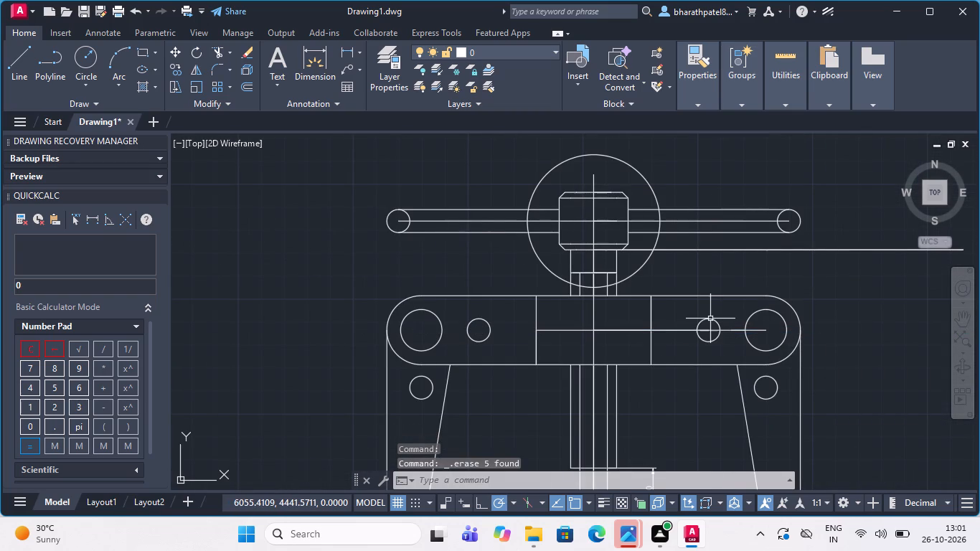
Delete the remaining horizontal centreline pieces through the crossbar's right holes and the piece just left of its centre.
{"action": "left_click", "coordinate": [669, 330]}
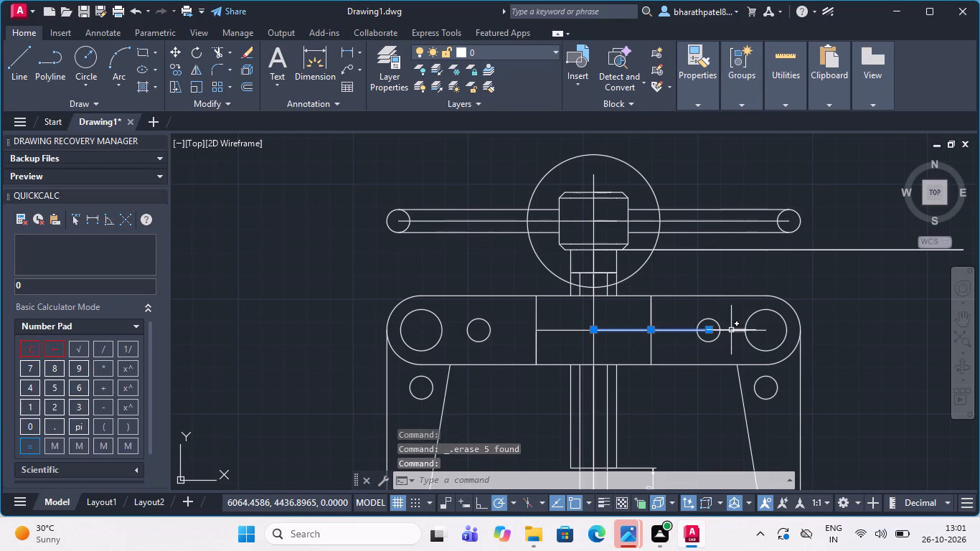
{"action": "left_click", "coordinate": [731, 330]}
{"action": "left_click", "coordinate": [760, 330]}
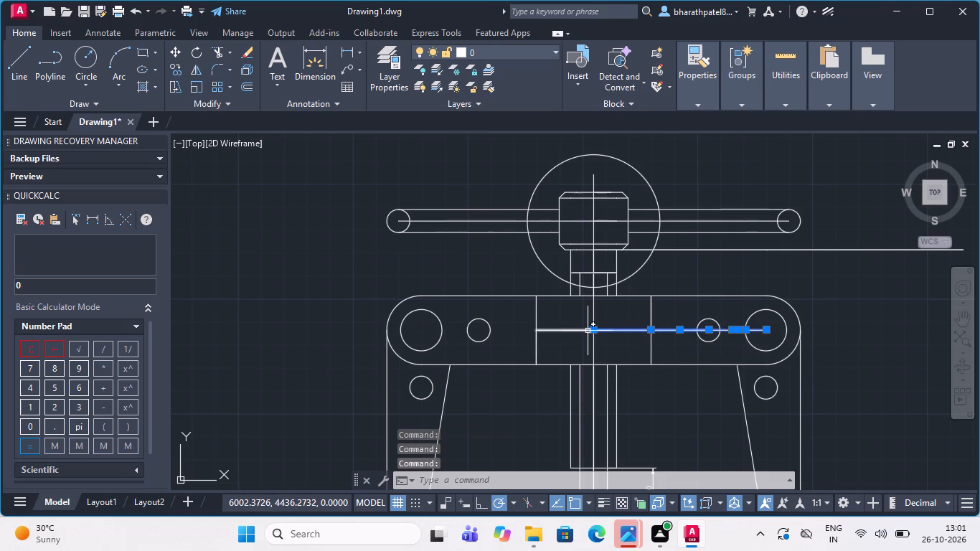
{"action": "left_click", "coordinate": [586, 331]}
{"action": "key", "text": "Delete"}
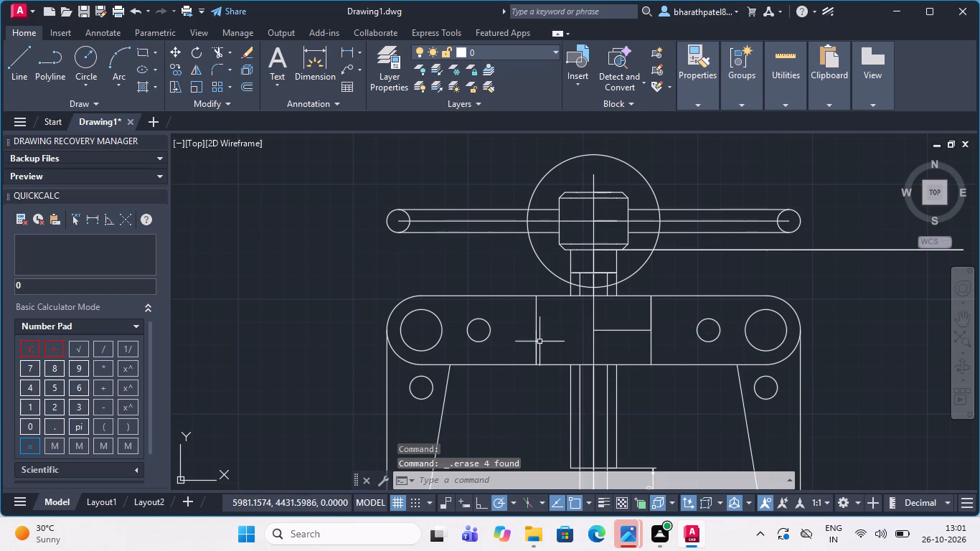
Draw one horizontal centreline about 99.3 mm long from the crossbar's centre leftward past its left rounded end.
{"action": "left_click", "coordinate": [14, 63]}
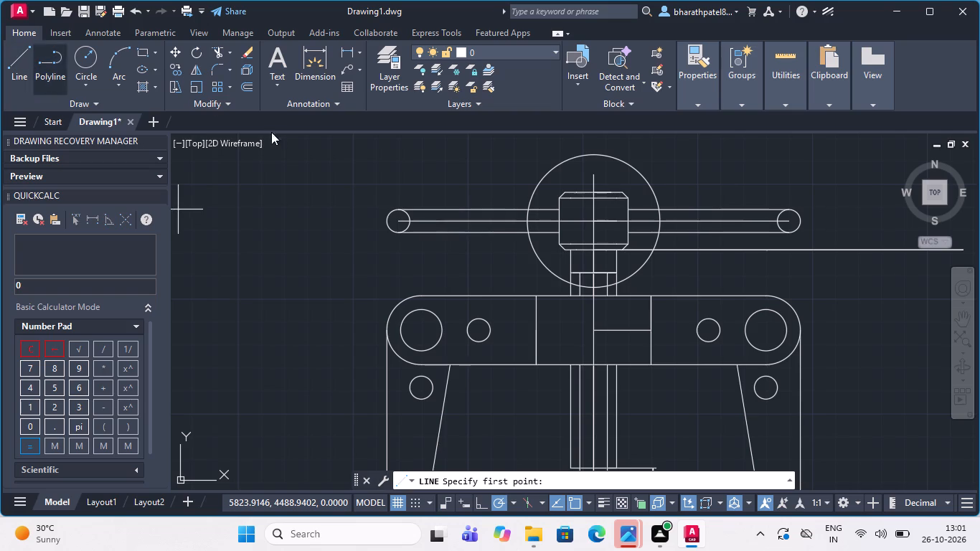
{"action": "left_click_drag", "start_coordinate": [595, 331], "coordinate": [560, 335]}
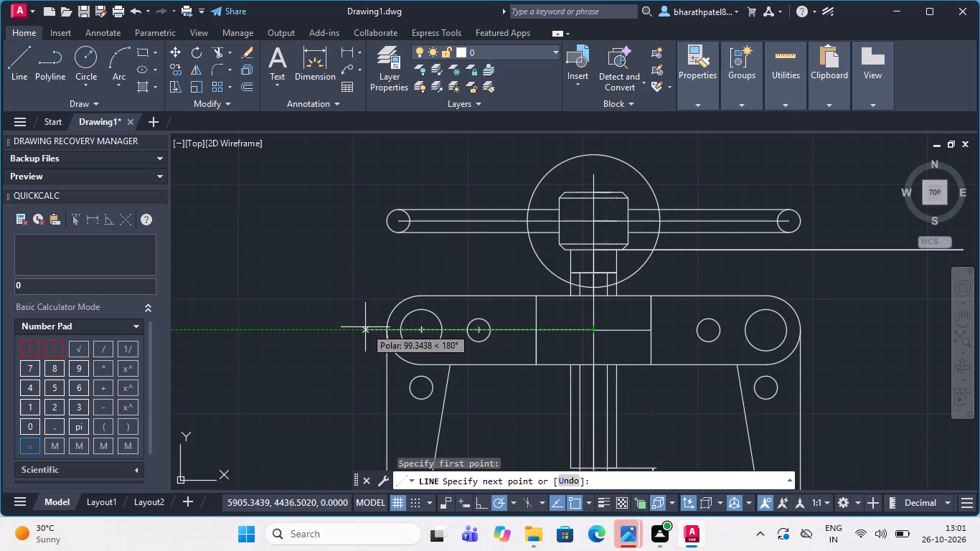
{"action": "left_click", "coordinate": [365, 327]}
{"action": "key", "text": "Escape"}
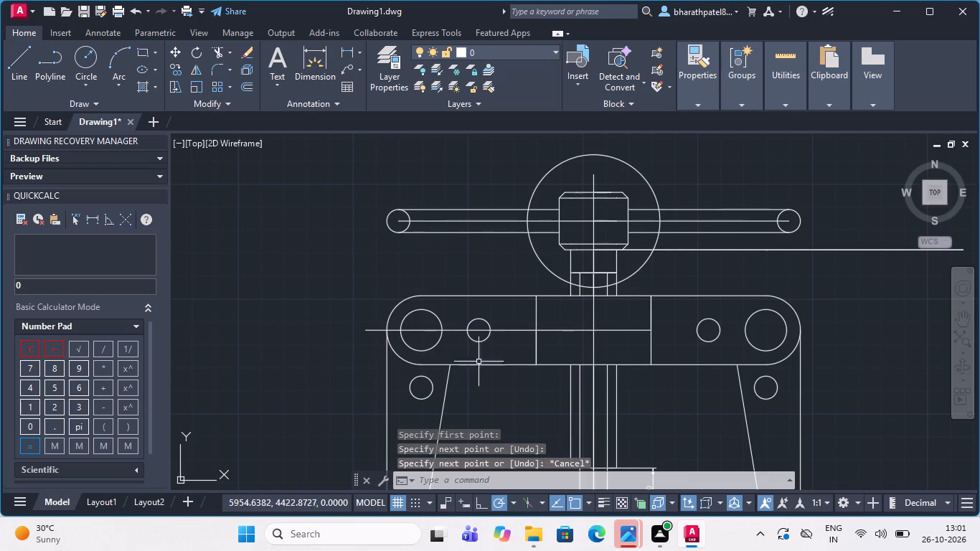
Delete the leftover short horizontal line between the crossbar's centre and the vertical line to its right.
{"action": "left_click", "coordinate": [620, 329]}
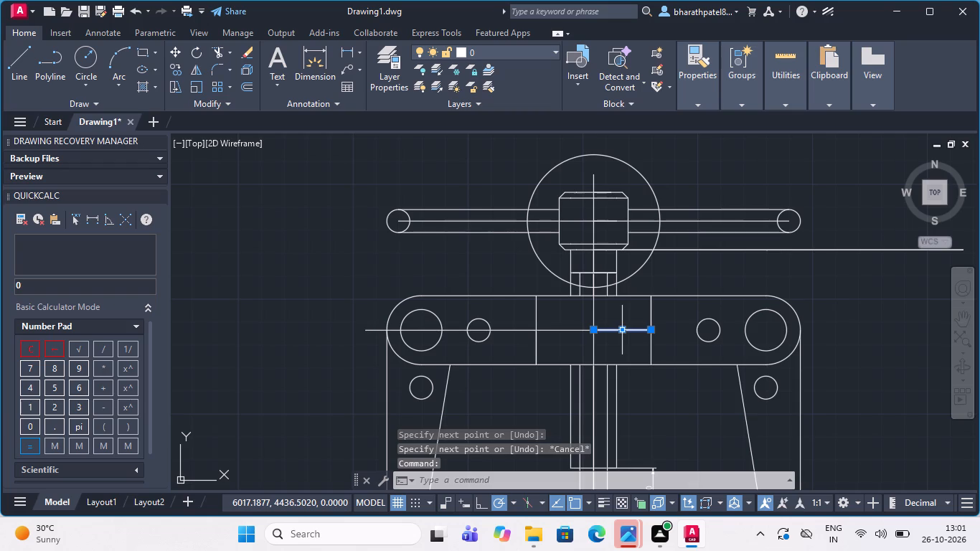
{"action": "key", "text": "Delete"}
{"action": "scroll", "coordinate": [620, 330], "scroll_direction": "down", "scroll_amount": 1}
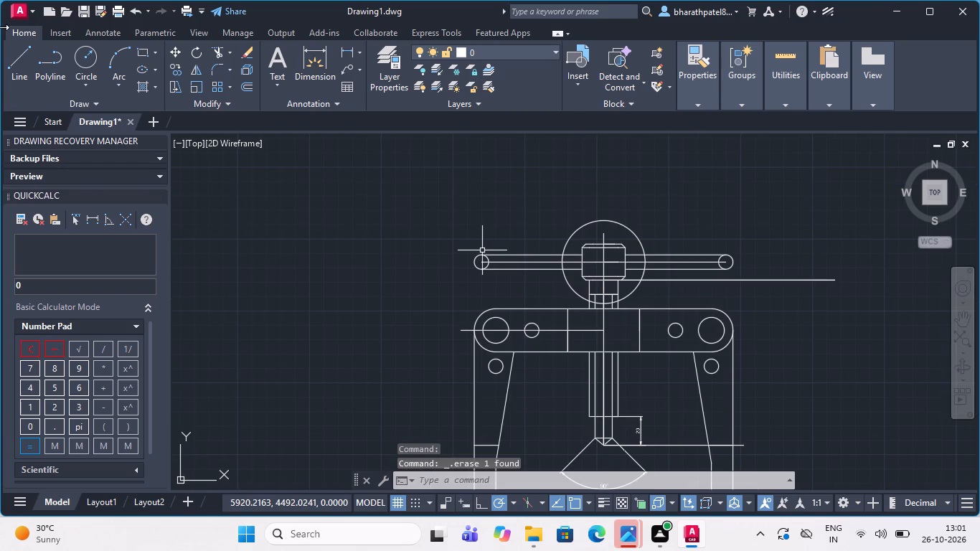
Draw a horizontal centreline about 100.6 mm long from the crossbar's centre rightward past its right rounded end.
{"action": "left_click", "coordinate": [8, 52]}
{"action": "scroll", "coordinate": [608, 329], "scroll_direction": "down", "scroll_amount": 1}
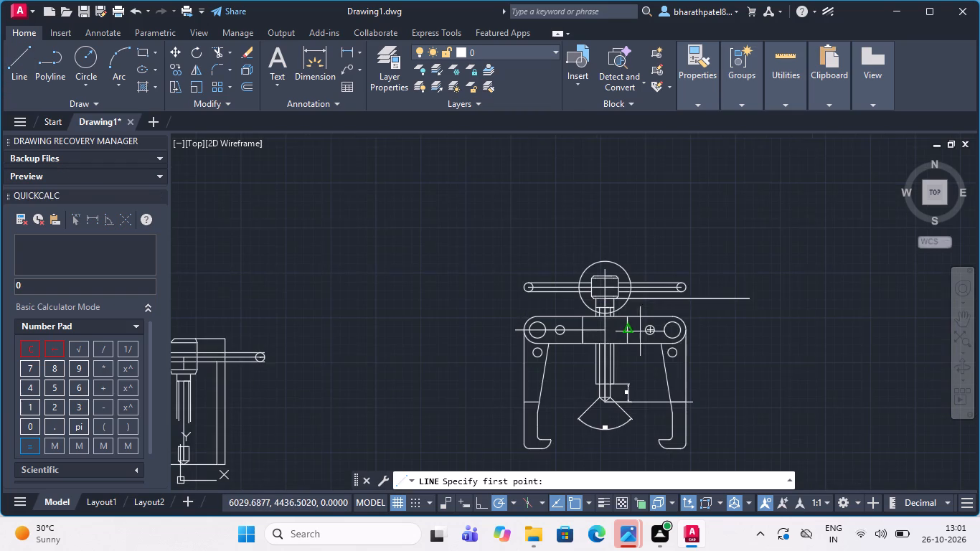
{"action": "scroll", "coordinate": [689, 351], "scroll_direction": "up", "scroll_amount": 3}
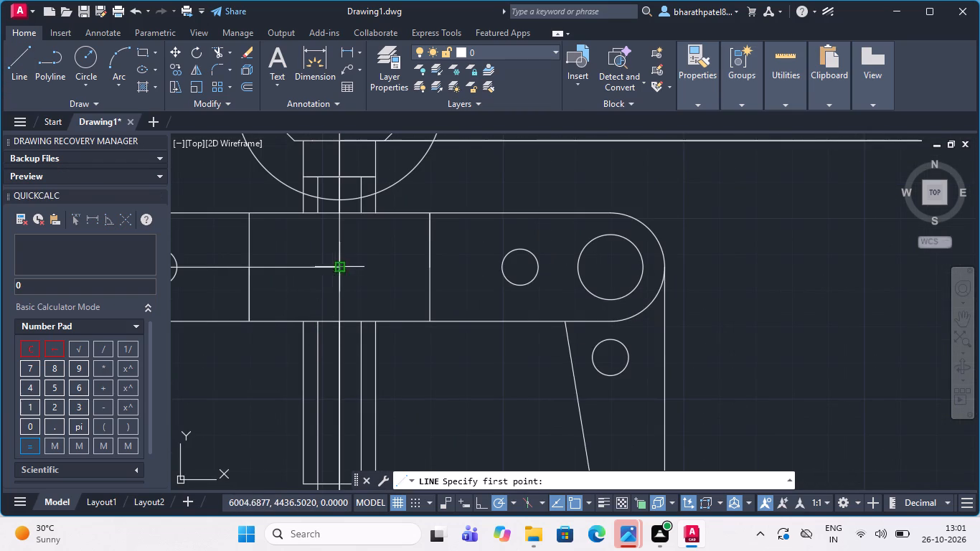
{"action": "left_click_drag", "start_coordinate": [342, 267], "coordinate": [408, 267]}
{"action": "left_click", "coordinate": [703, 261]}
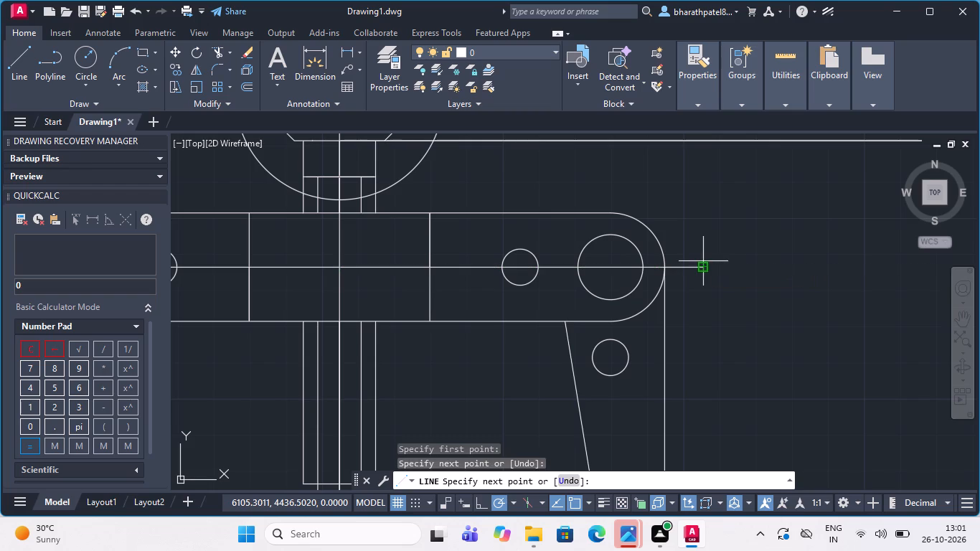
{"action": "key", "text": "Escape"}
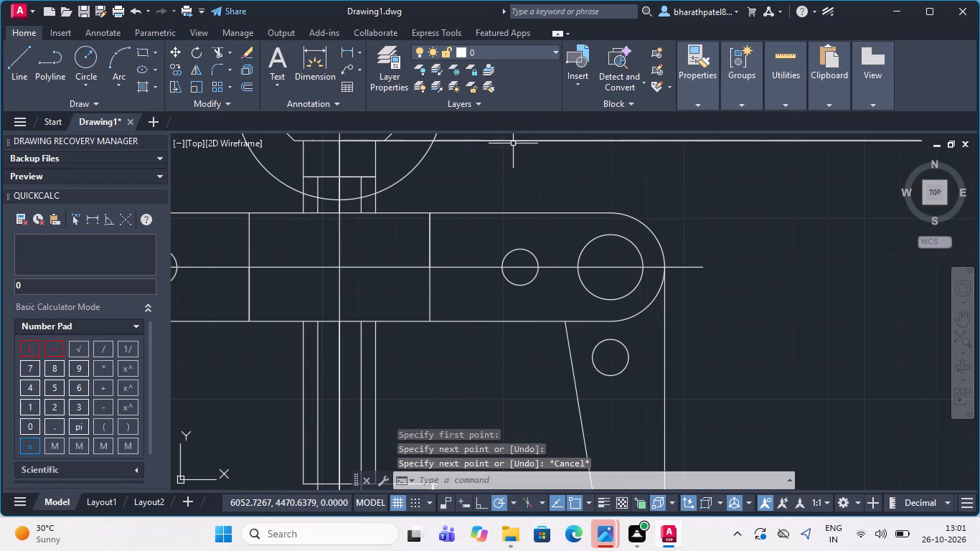
Select both halves of the crossbar's horizontal centreline and examine their extent against the handle's centreline above.
{"action": "scroll", "coordinate": [429, 194], "scroll_direction": "down", "scroll_amount": 2}
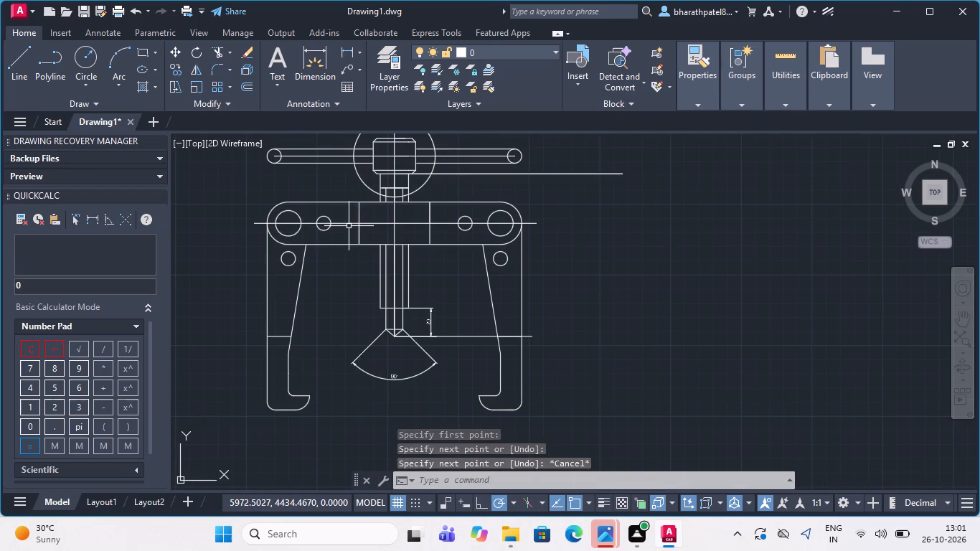
{"action": "left_click", "coordinate": [351, 224]}
{"action": "scroll", "coordinate": [351, 224], "scroll_direction": "down", "scroll_amount": 1}
{"action": "scroll", "coordinate": [413, 226], "scroll_direction": "up", "scroll_amount": 4}
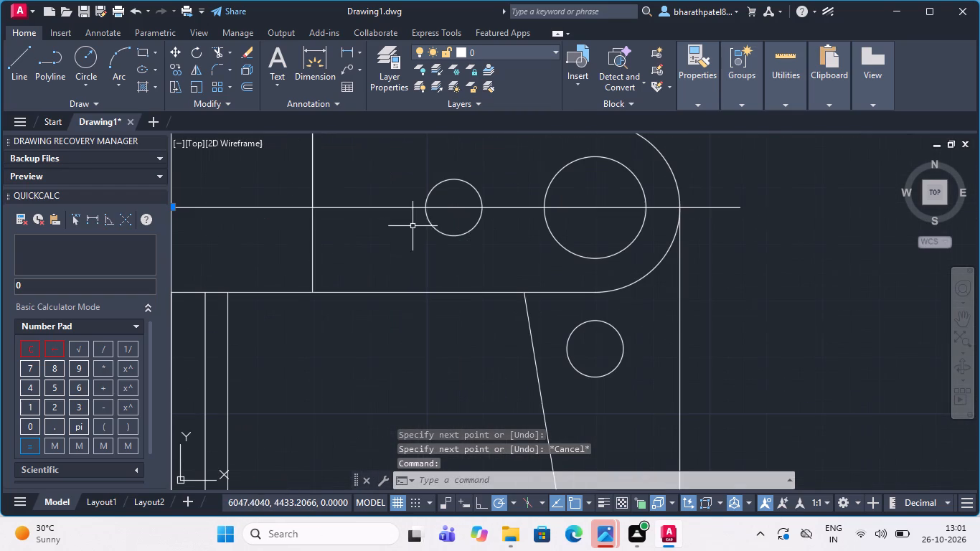
{"action": "left_click", "coordinate": [400, 207]}
{"action": "scroll", "coordinate": [400, 208], "scroll_direction": "down", "scroll_amount": 5}
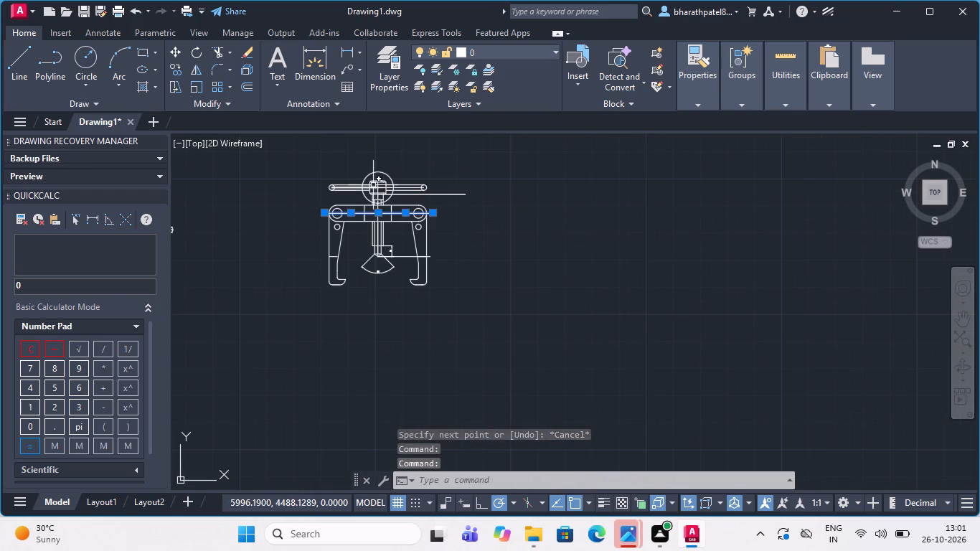
{"action": "scroll", "coordinate": [373, 184], "scroll_direction": "up", "scroll_amount": 5}
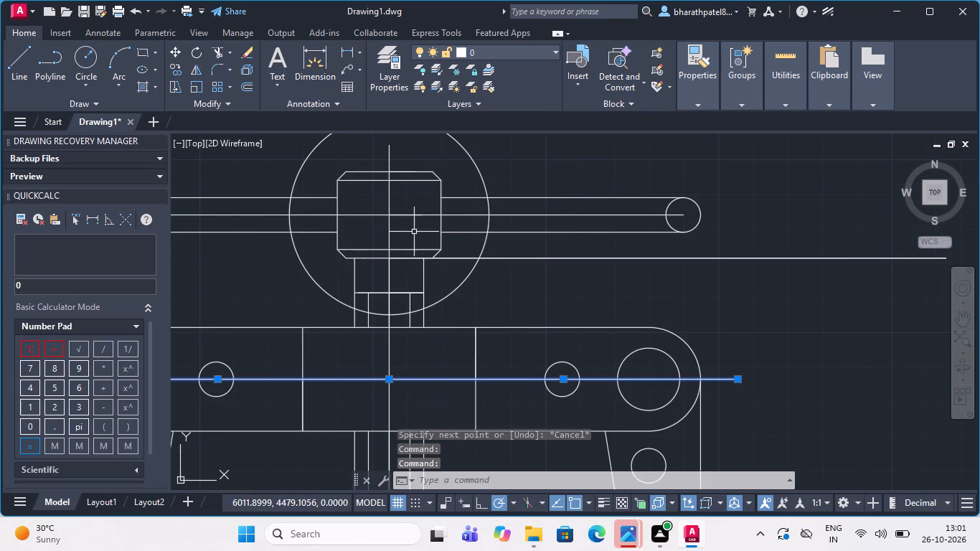
{"action": "scroll", "coordinate": [413, 232], "scroll_direction": "down", "scroll_amount": 1}
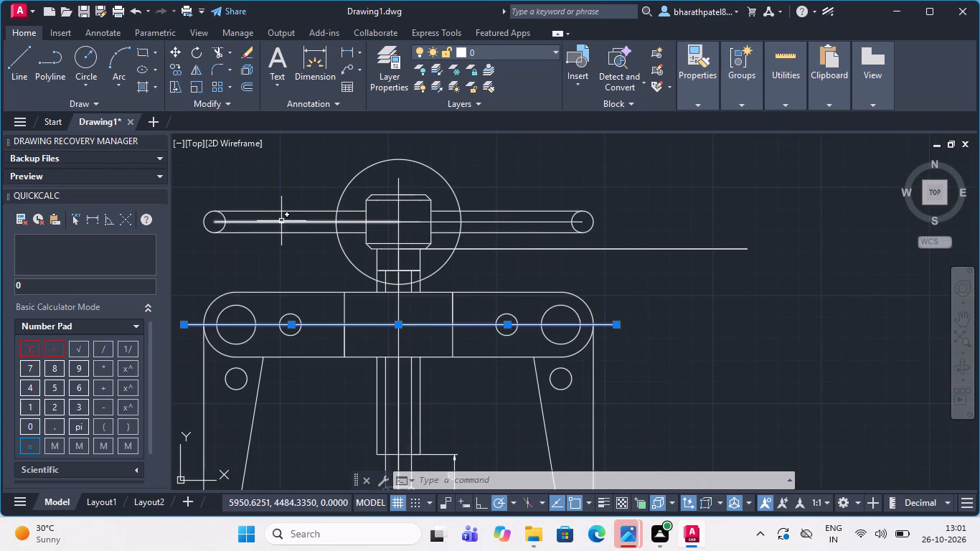
Draw a horizontal centreline extension about 19.8 mm long leftward from the centre of the handle's left end circle.
{"action": "left_click", "coordinate": [14, 62]}
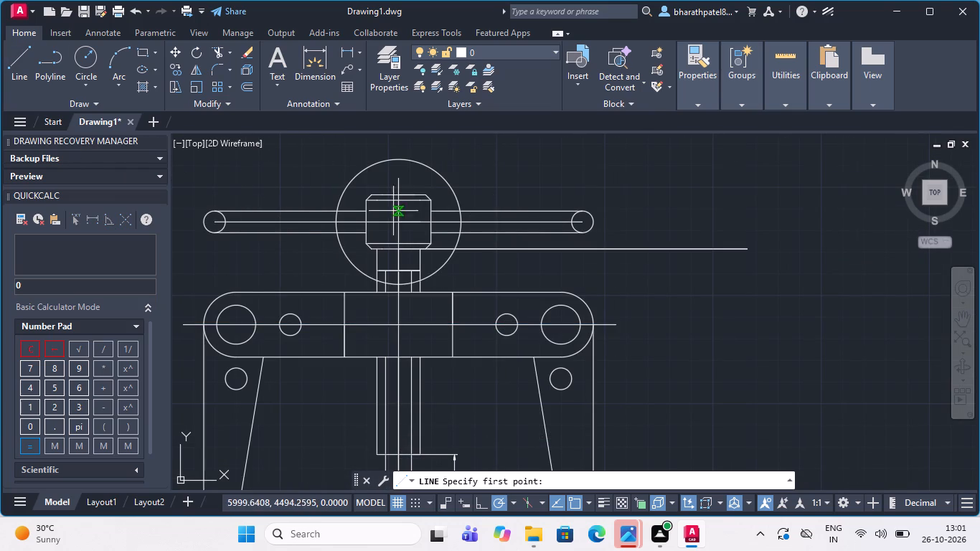
{"action": "scroll", "coordinate": [397, 227], "scroll_direction": "down", "scroll_amount": 2}
{"action": "scroll", "coordinate": [316, 211], "scroll_direction": "up", "scroll_amount": 4}
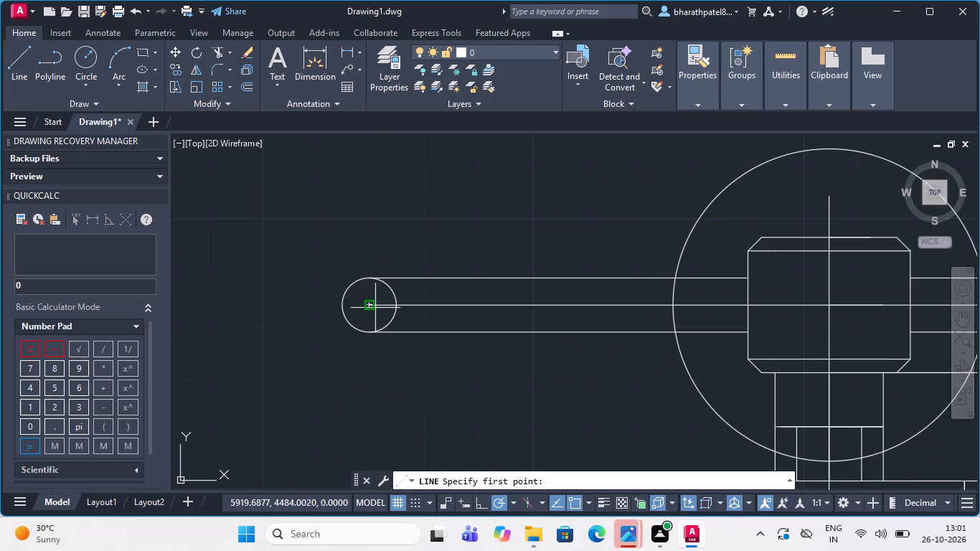
{"action": "left_click_drag", "start_coordinate": [366, 303], "coordinate": [324, 303]}
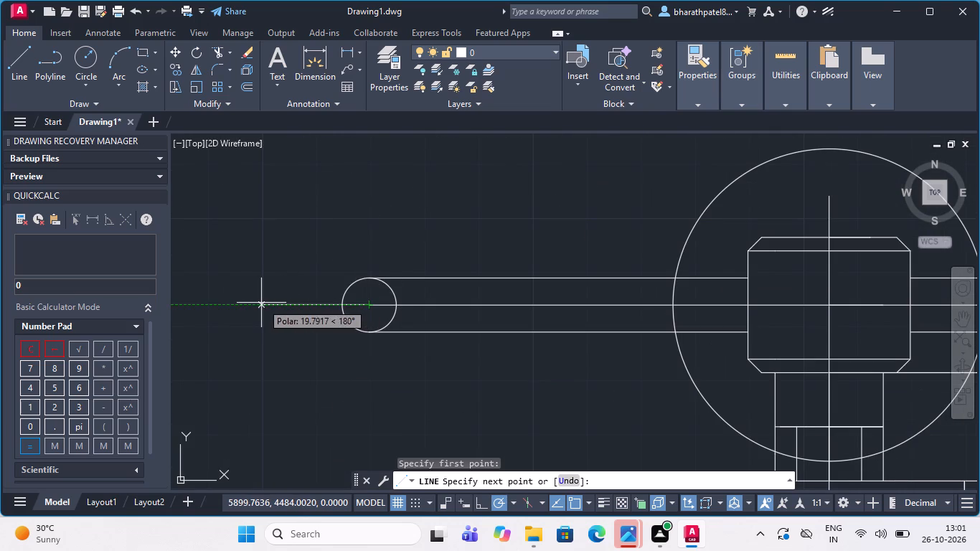
{"action": "left_click", "coordinate": [261, 303]}
{"action": "key", "text": "Escape"}
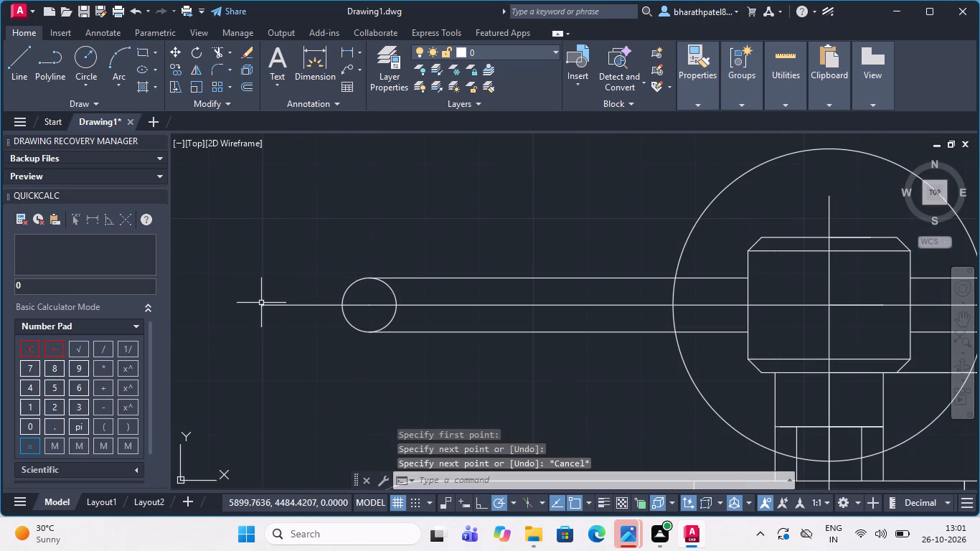
Draw a horizontal centreline extension from the centre of the handle's right end circle to just beyond the circle.
{"action": "left_click", "coordinate": [13, 62]}
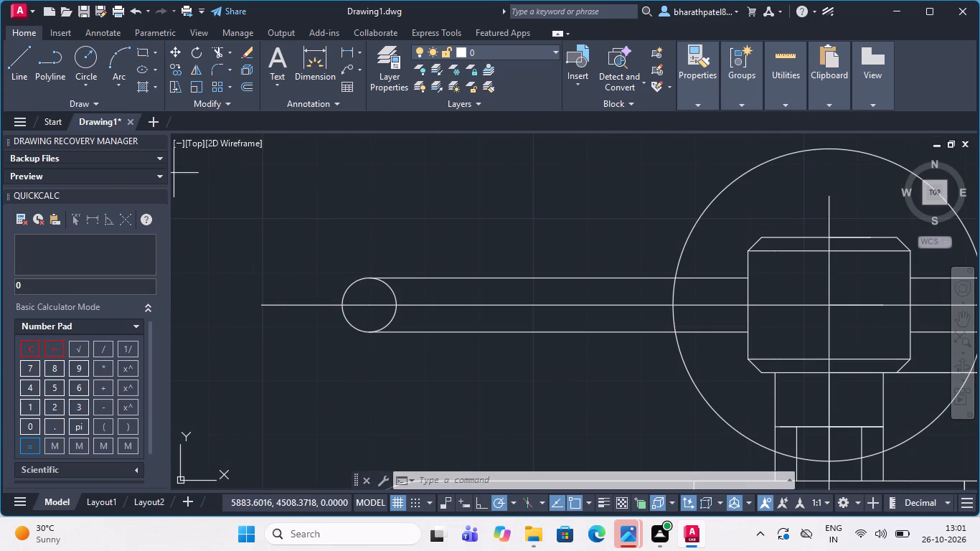
{"action": "scroll", "coordinate": [252, 279], "scroll_direction": "down", "scroll_amount": 7}
{"action": "scroll", "coordinate": [364, 285], "scroll_direction": "up", "scroll_amount": 4}
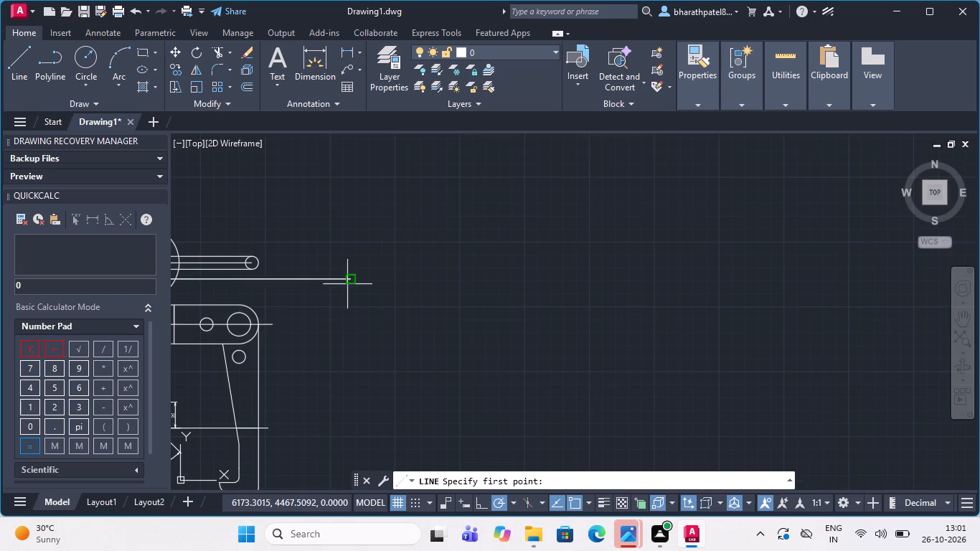
{"action": "scroll", "coordinate": [227, 249], "scroll_direction": "up", "scroll_amount": 5}
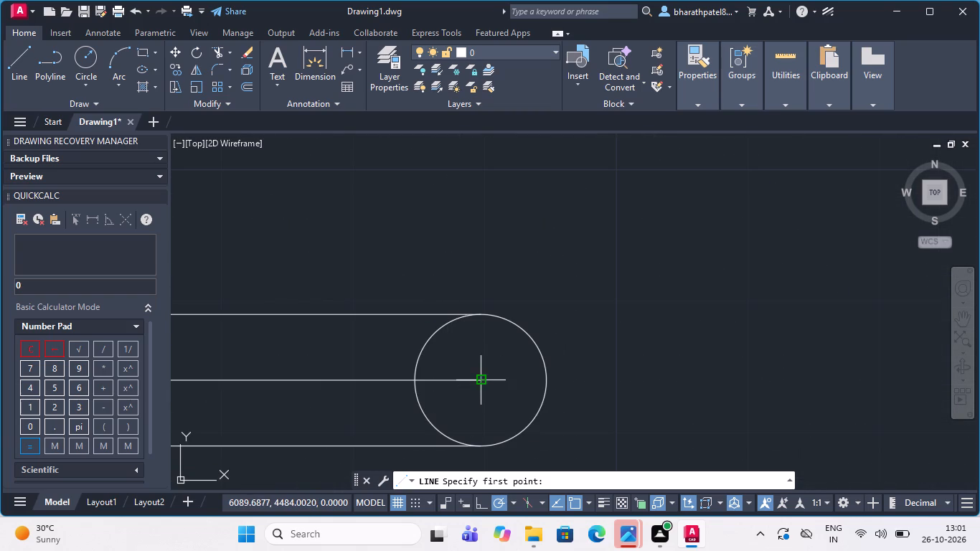
{"action": "left_click", "coordinate": [481, 377]}
{"action": "left_click", "coordinate": [606, 374]}
{"action": "scroll", "coordinate": [606, 373], "scroll_direction": "down", "scroll_amount": 8}
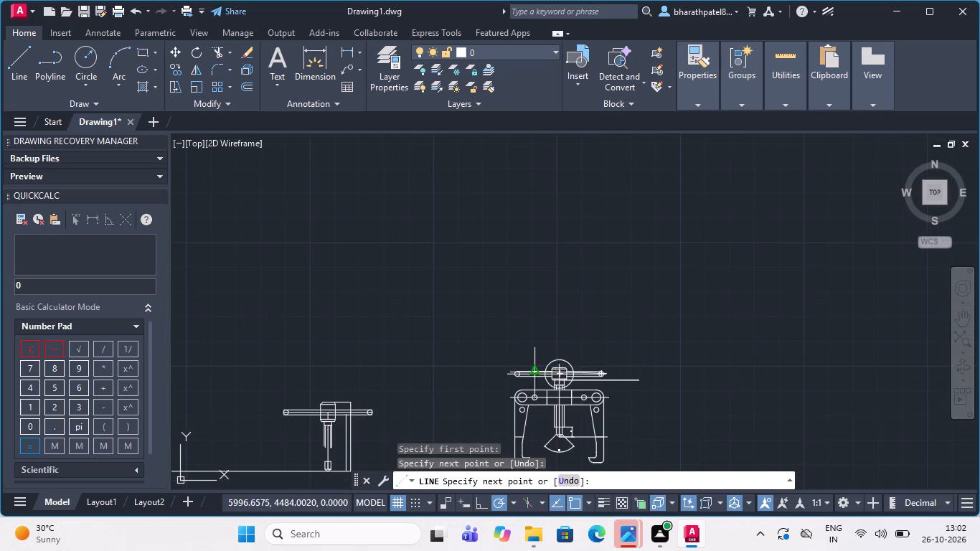
{"action": "key", "text": "Escape"}
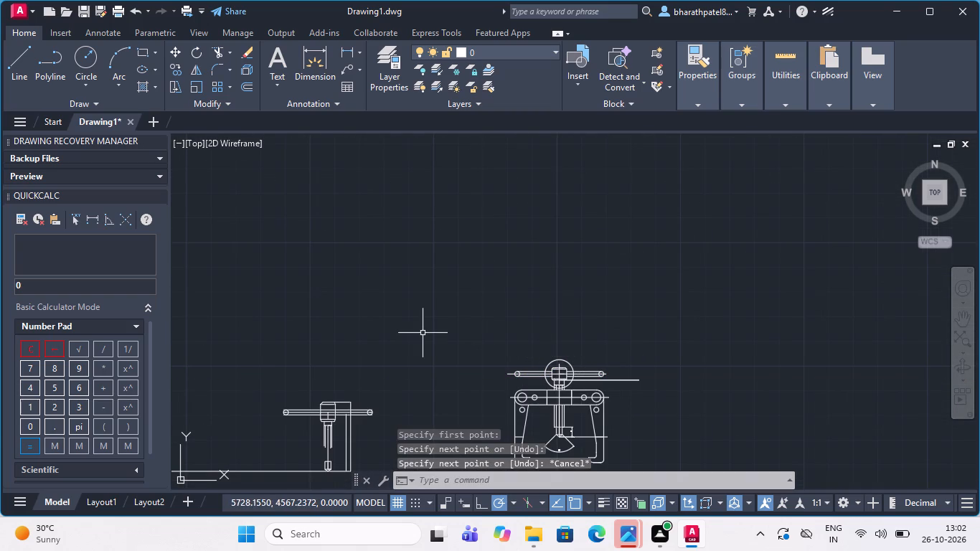
Delete the handle's three old horizontal centreline pieces: the left half, the short piece beside the hub's centre and the right half.
{"action": "scroll", "coordinate": [569, 380], "scroll_direction": "up", "scroll_amount": 5}
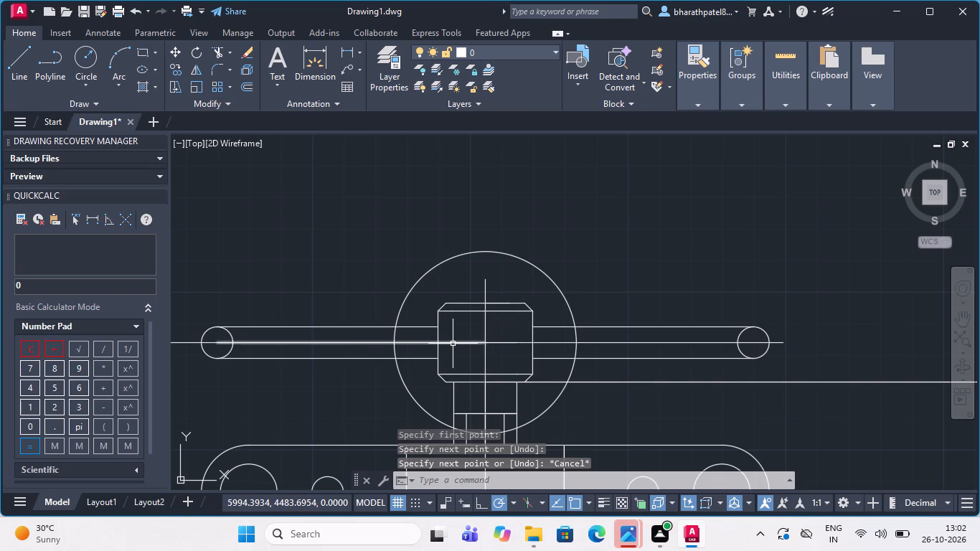
{"action": "left_click", "coordinate": [453, 344]}
{"action": "left_click", "coordinate": [504, 342]}
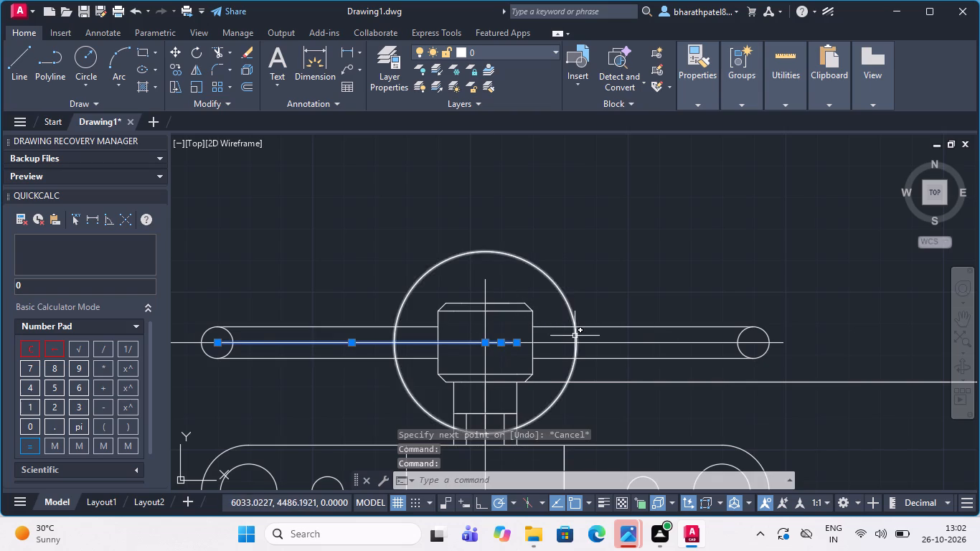
{"action": "left_click", "coordinate": [560, 344]}
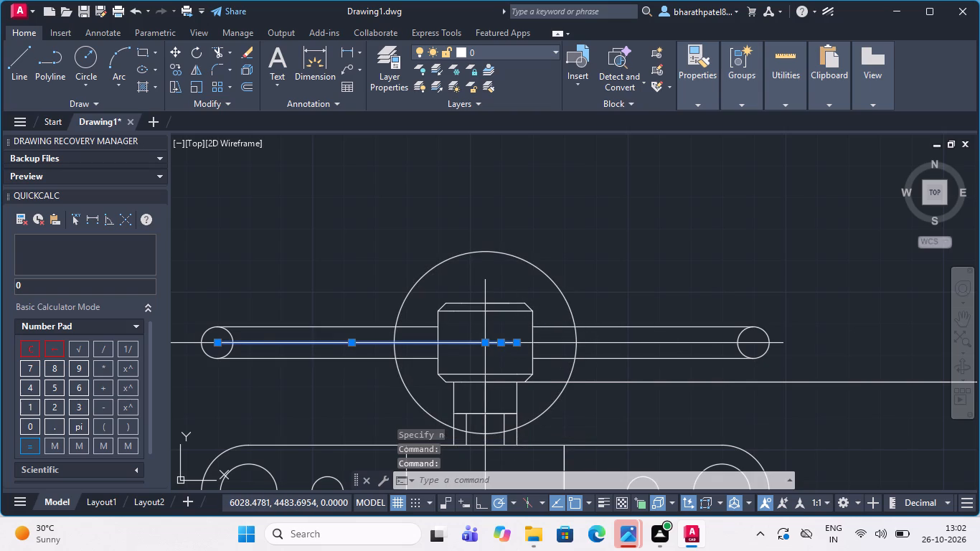
{"action": "key", "text": "Delete"}
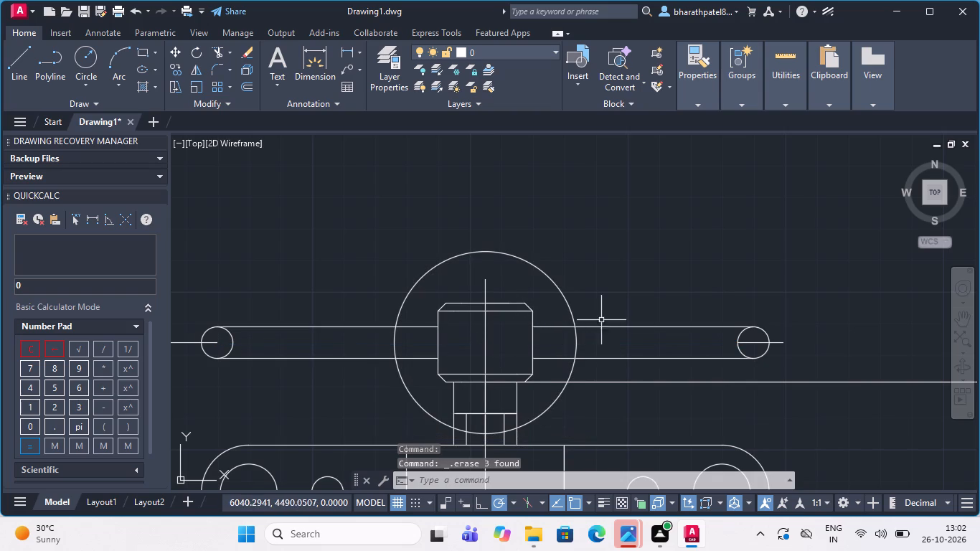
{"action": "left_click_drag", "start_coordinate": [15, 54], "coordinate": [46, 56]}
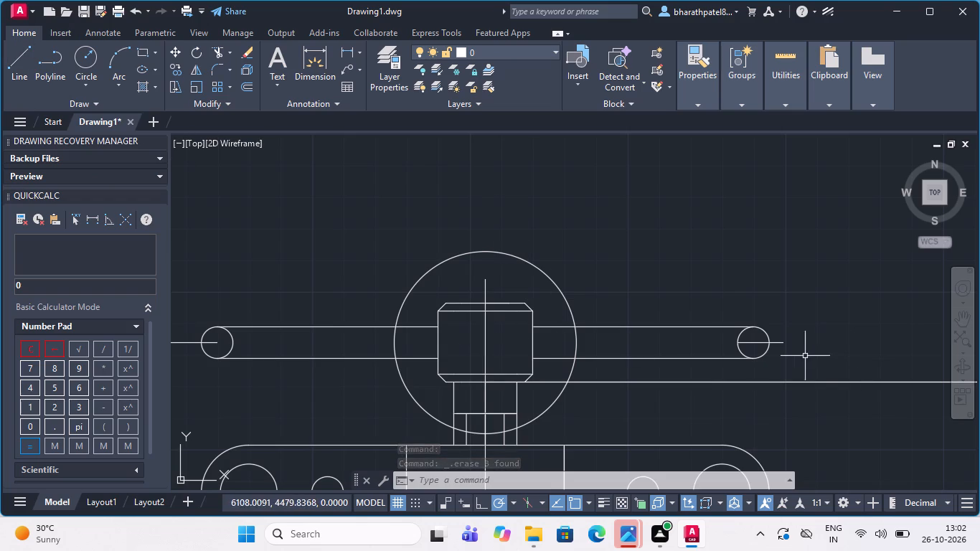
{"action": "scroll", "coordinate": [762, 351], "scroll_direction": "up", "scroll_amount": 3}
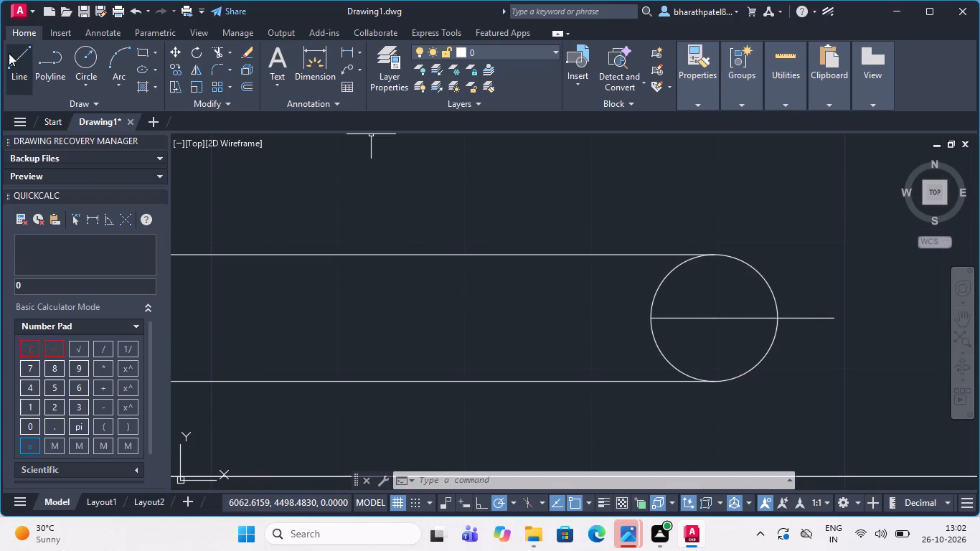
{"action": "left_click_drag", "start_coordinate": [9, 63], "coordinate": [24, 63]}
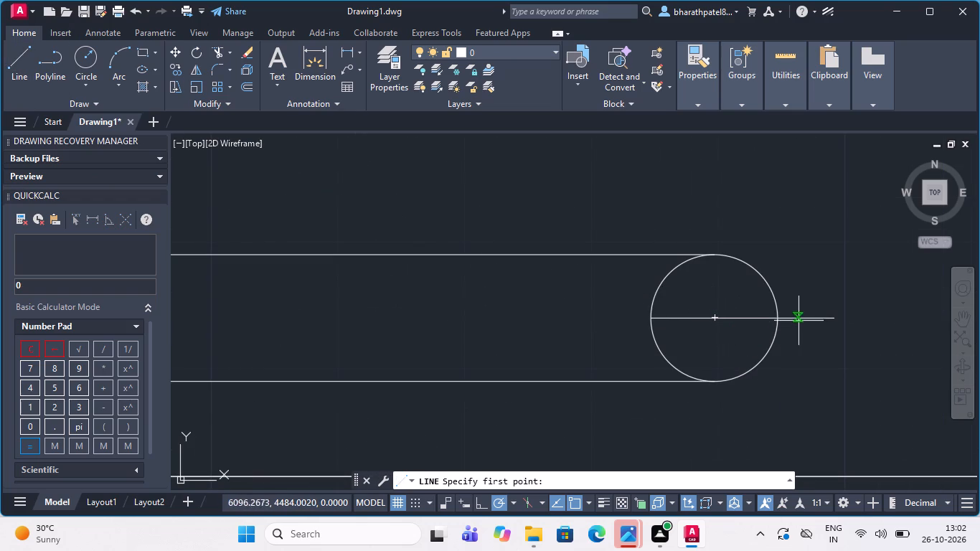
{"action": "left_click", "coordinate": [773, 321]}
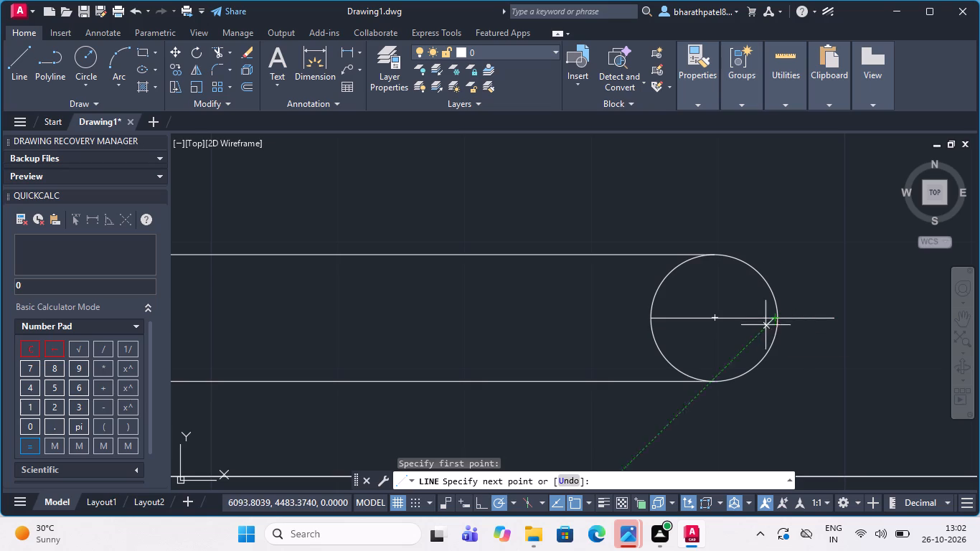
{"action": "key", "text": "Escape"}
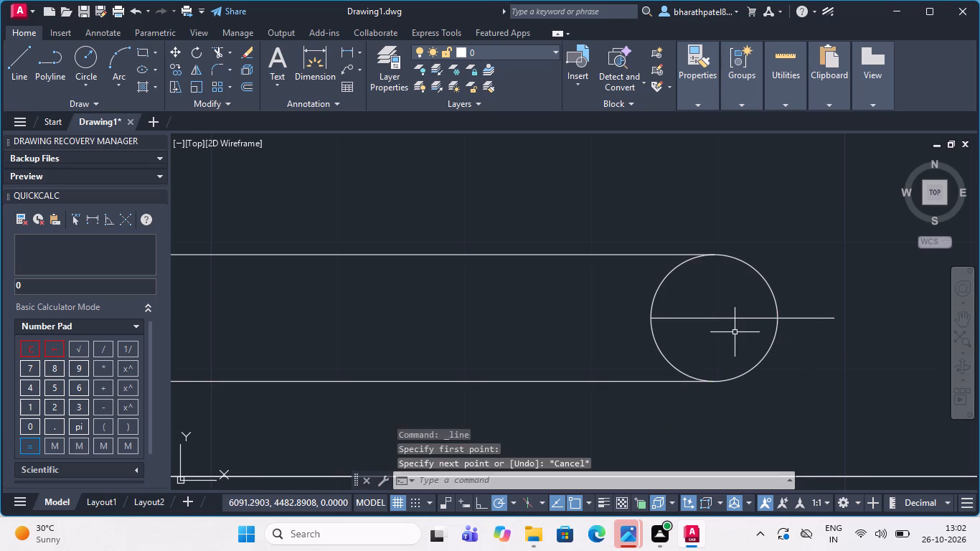
Draw the handle's horizontal centreline in two segments, from the right end circle's outer edge through the hub's centre to the left circle's outer edge.
{"action": "left_click", "coordinate": [9, 50]}
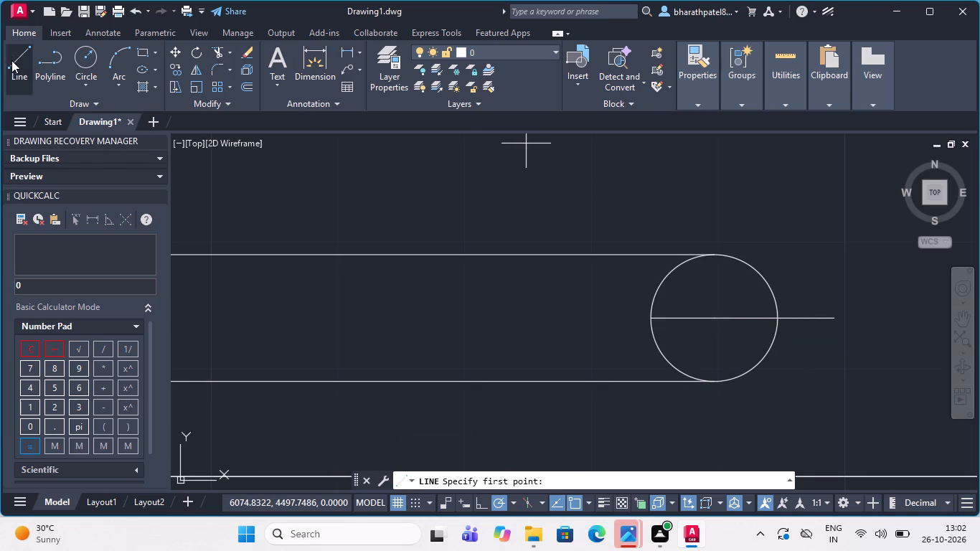
{"action": "left_click_drag", "start_coordinate": [11, 60], "coordinate": [22, 62]}
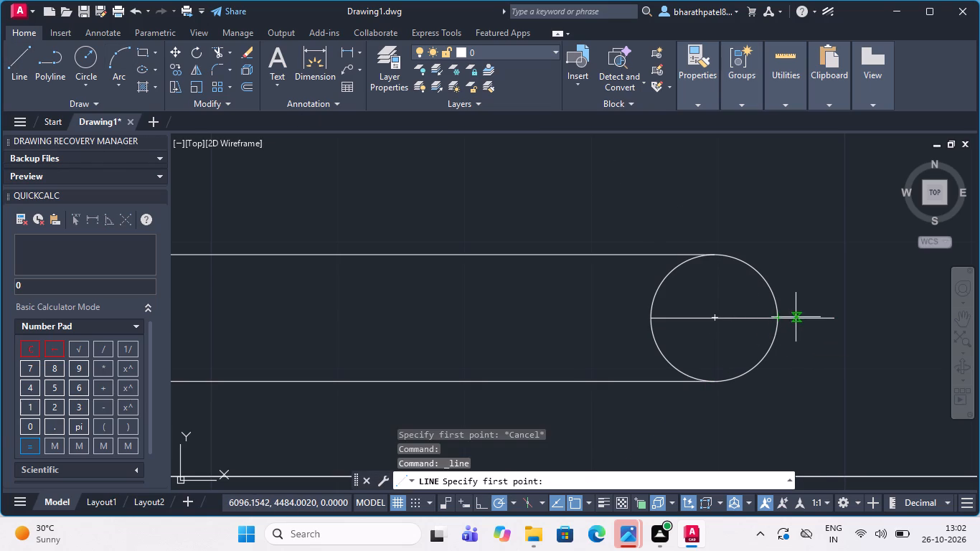
{"action": "scroll", "coordinate": [783, 322], "scroll_direction": "up", "scroll_amount": 4}
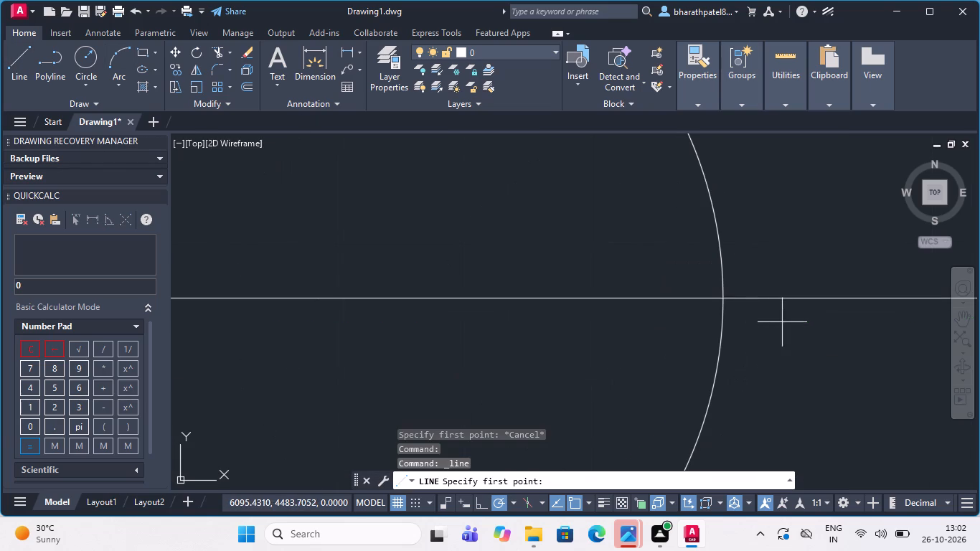
{"action": "left_click", "coordinate": [720, 296]}
{"action": "scroll", "coordinate": [720, 296], "scroll_direction": "down", "scroll_amount": 4}
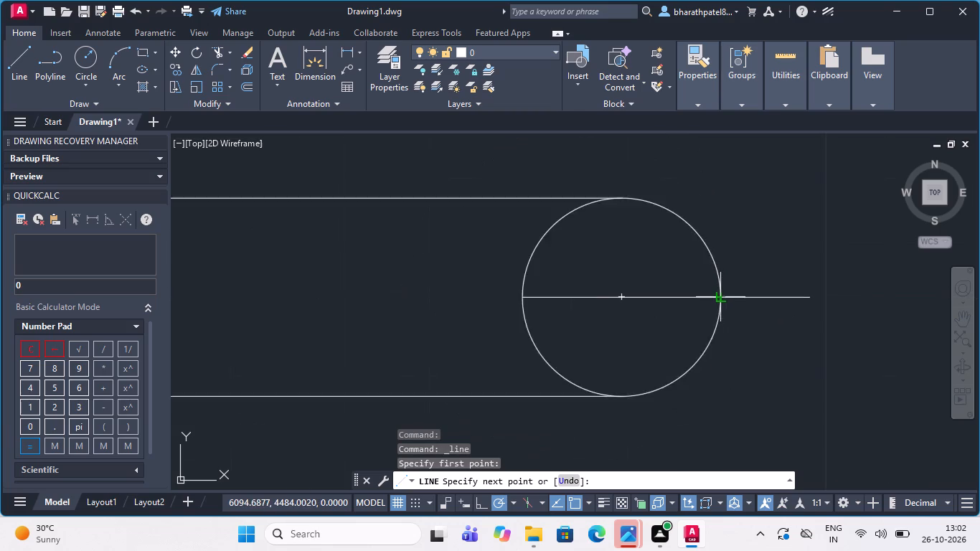
{"action": "scroll", "coordinate": [720, 296], "scroll_direction": "down", "scroll_amount": 5}
{"action": "scroll", "coordinate": [532, 303], "scroll_direction": "up", "scroll_amount": 3}
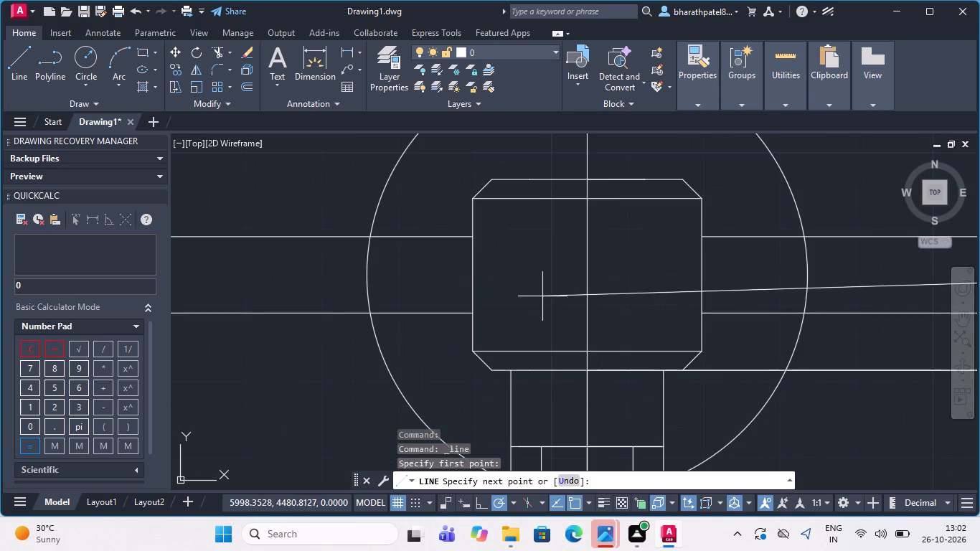
{"action": "left_click", "coordinate": [590, 274]}
{"action": "scroll", "coordinate": [588, 275], "scroll_direction": "down", "scroll_amount": 3}
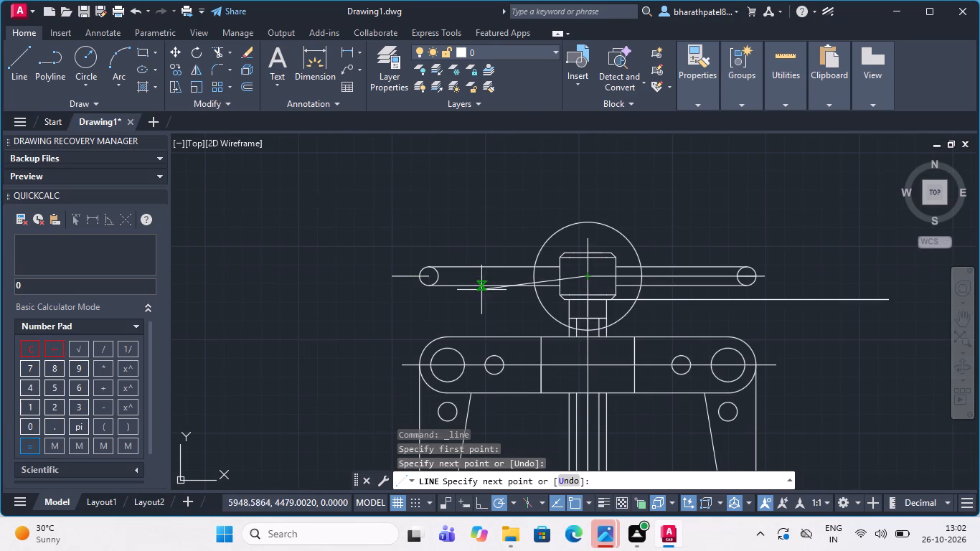
{"action": "scroll", "coordinate": [426, 276], "scroll_direction": "up", "scroll_amount": 4}
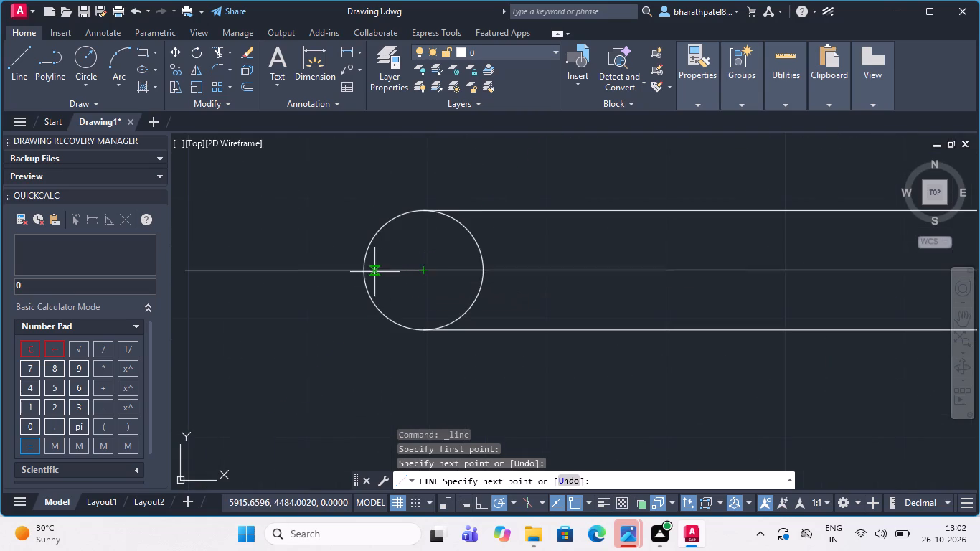
{"action": "left_click", "coordinate": [362, 270]}
{"action": "key", "text": "Escape"}
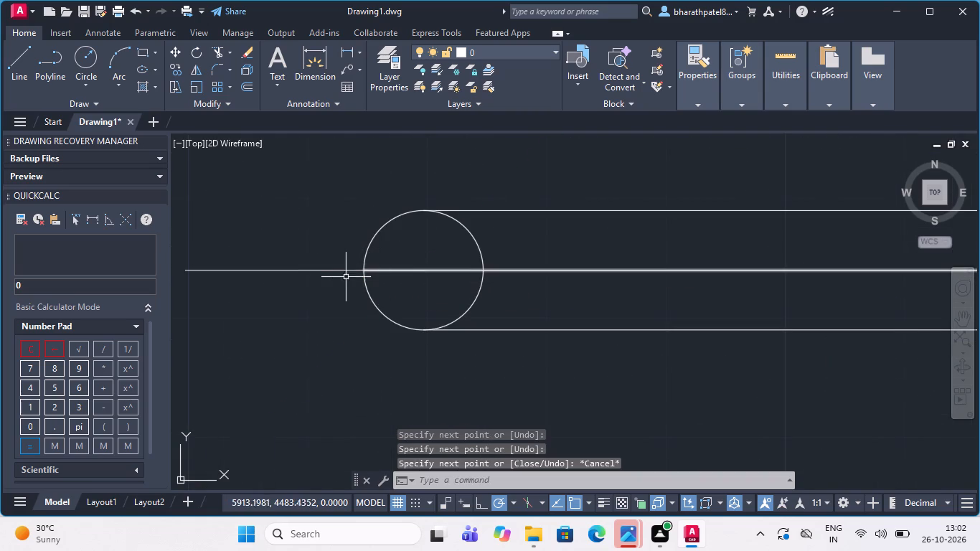
Delete the two short centreline extensions projecting beyond the handle's left and right end circles.
{"action": "left_click", "coordinate": [328, 270]}
{"action": "scroll", "coordinate": [328, 270], "scroll_direction": "down", "scroll_amount": 7}
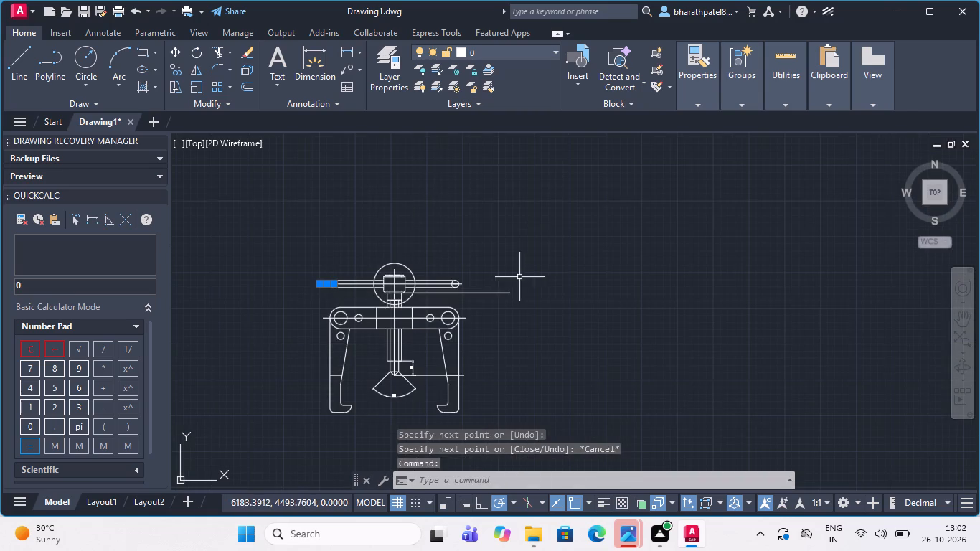
{"action": "scroll", "coordinate": [466, 283], "scroll_direction": "up", "scroll_amount": 7}
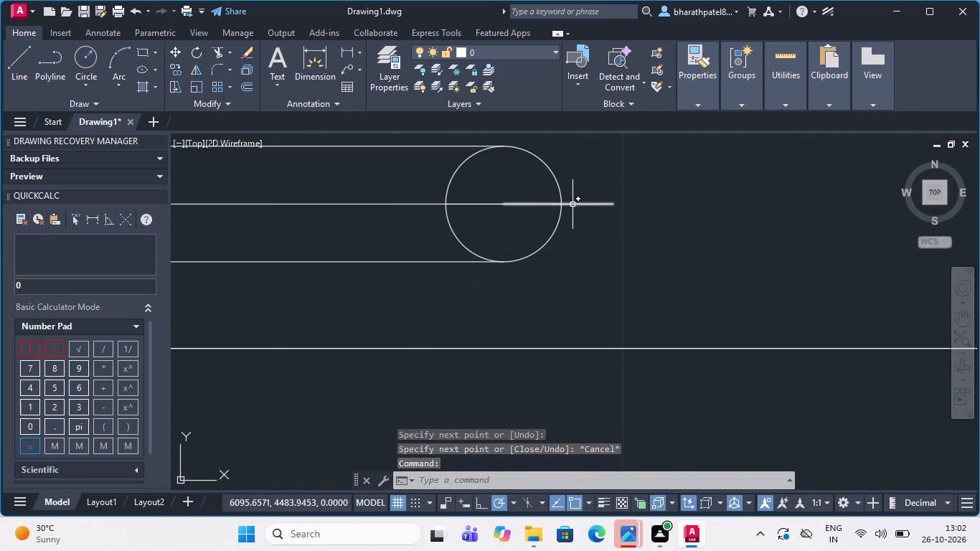
{"action": "left_click", "coordinate": [573, 204]}
{"action": "key", "text": "Delete"}
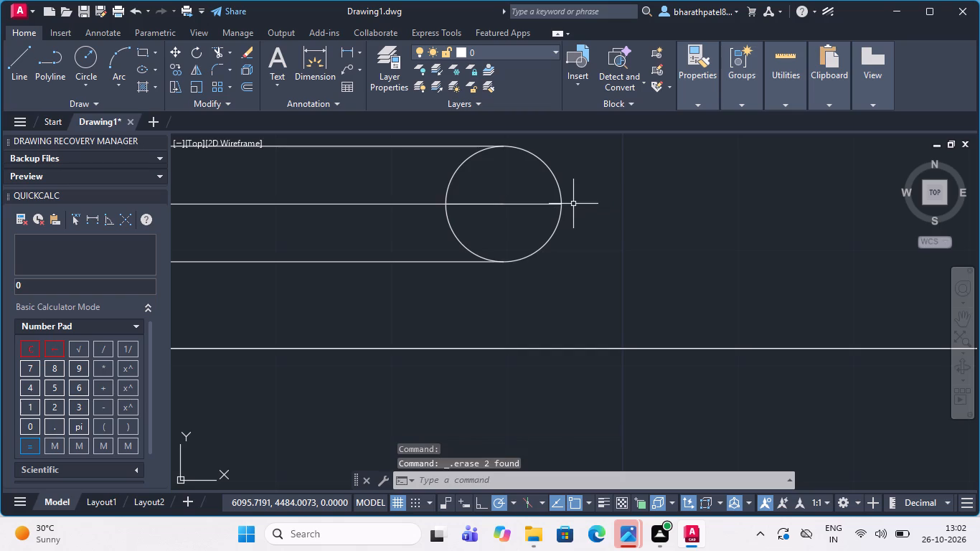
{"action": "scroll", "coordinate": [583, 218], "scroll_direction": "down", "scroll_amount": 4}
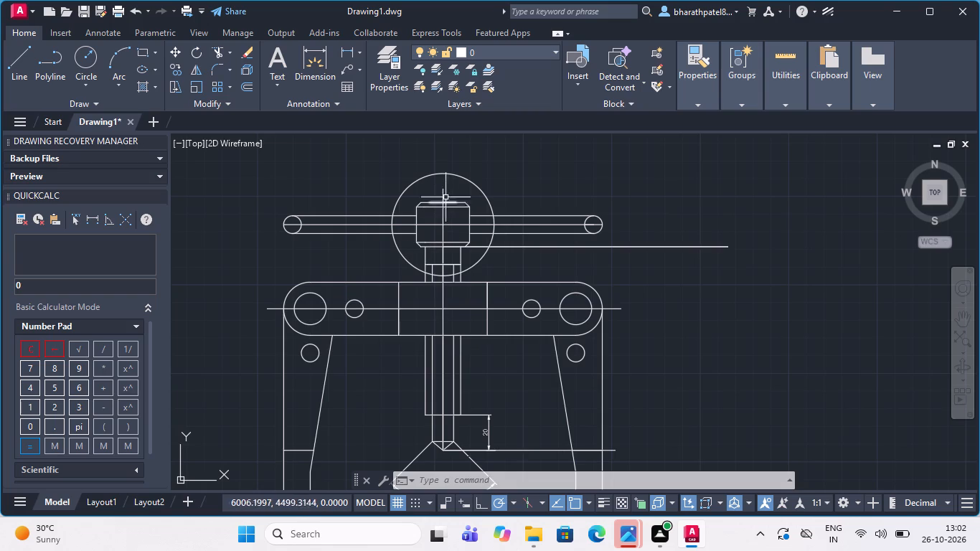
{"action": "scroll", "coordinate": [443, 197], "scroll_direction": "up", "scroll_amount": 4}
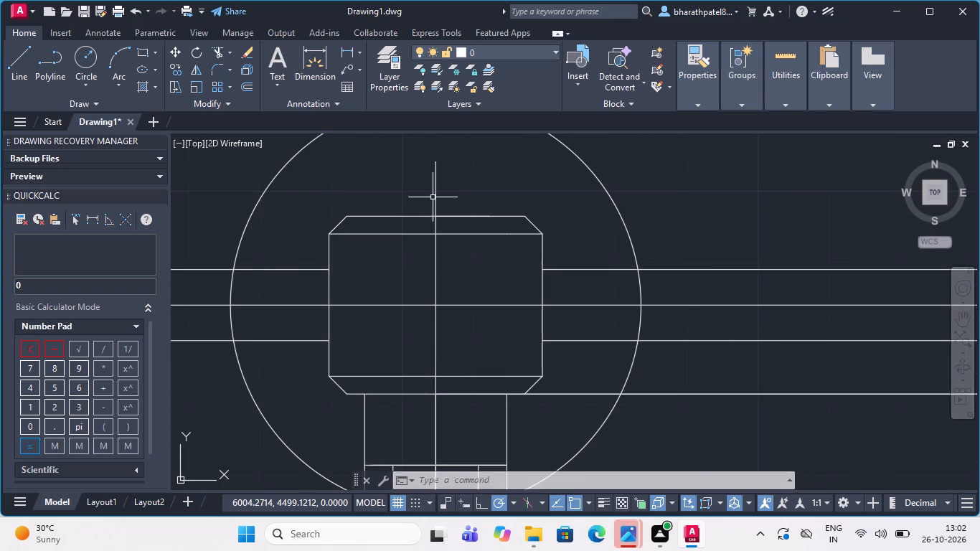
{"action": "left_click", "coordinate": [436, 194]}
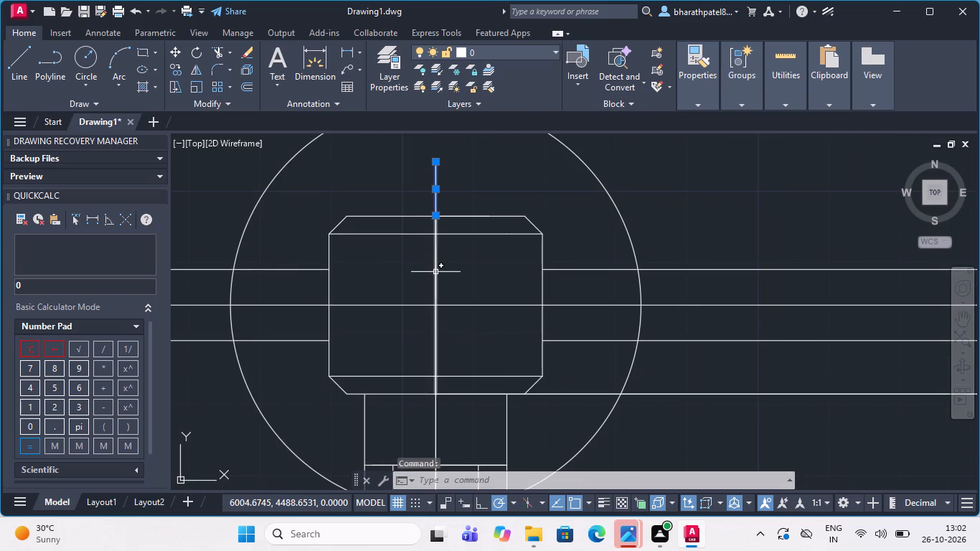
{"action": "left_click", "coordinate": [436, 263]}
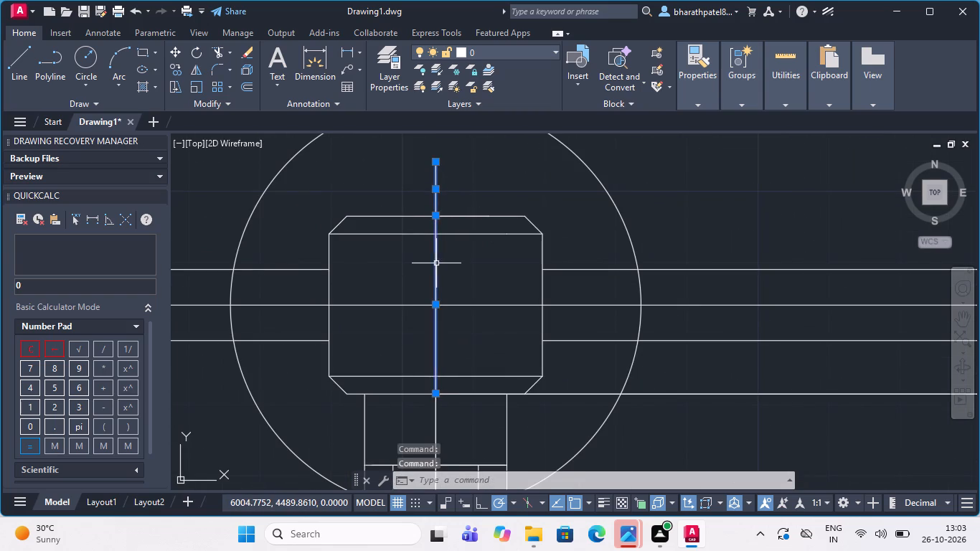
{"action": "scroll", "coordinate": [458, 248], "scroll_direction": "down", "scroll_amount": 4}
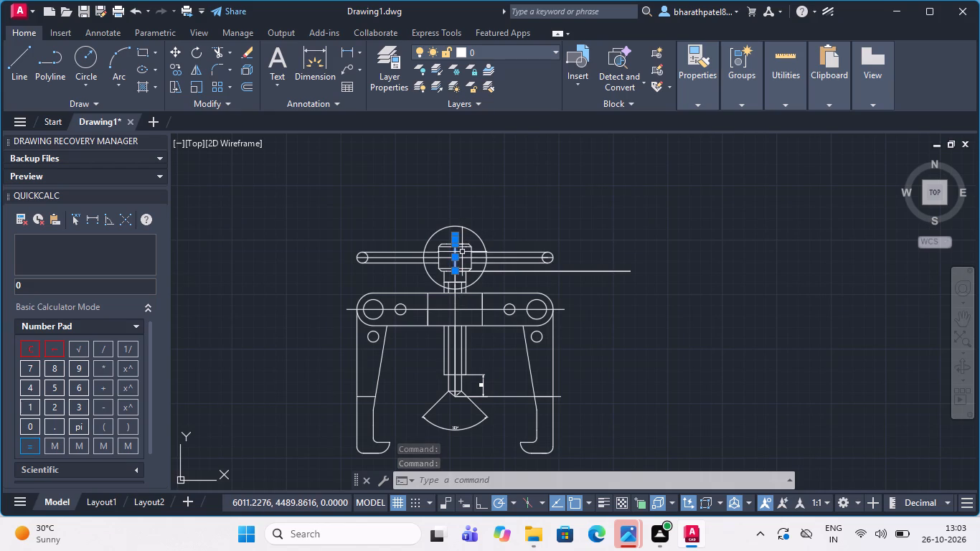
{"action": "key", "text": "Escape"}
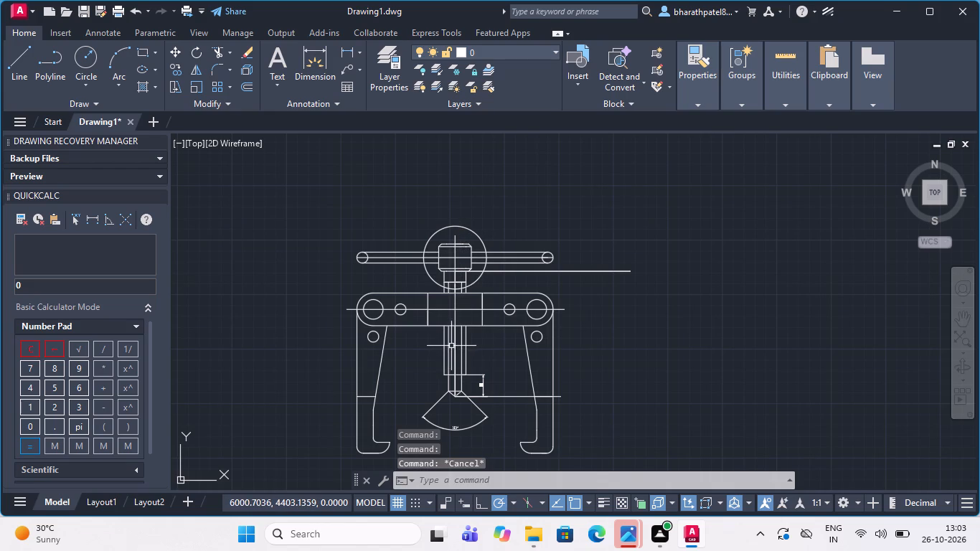
Set the linetype of the handle's and crossbar's horizontal centrelines, all vertical screw centreline pieces and the large circle around the hub to ACAD_ISO02W100.
{"action": "scroll", "coordinate": [476, 334], "scroll_direction": "up", "scroll_amount": 2}
{"action": "scroll", "coordinate": [476, 334], "scroll_direction": "down", "scroll_amount": 3}
{"action": "scroll", "coordinate": [399, 279], "scroll_direction": "up", "scroll_amount": 5}
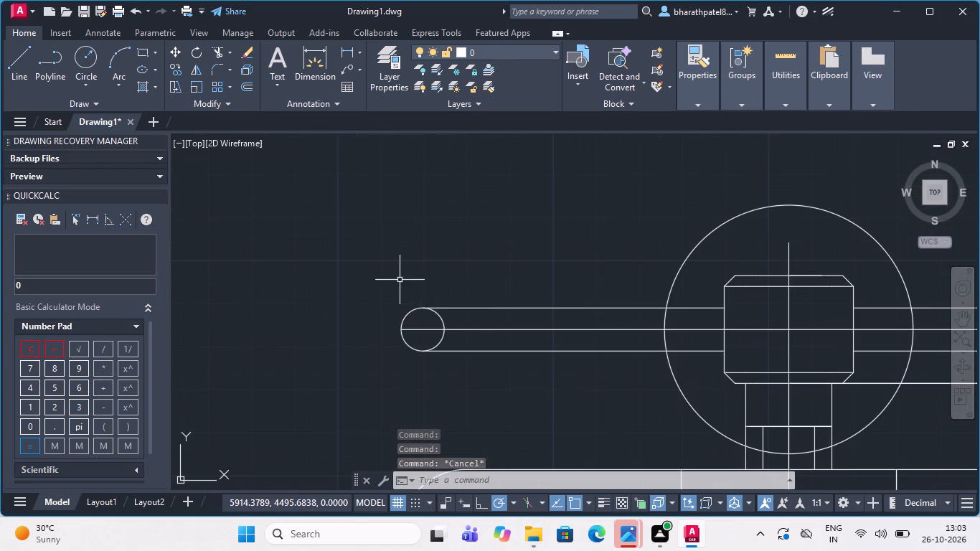
{"action": "left_click", "coordinate": [425, 329]}
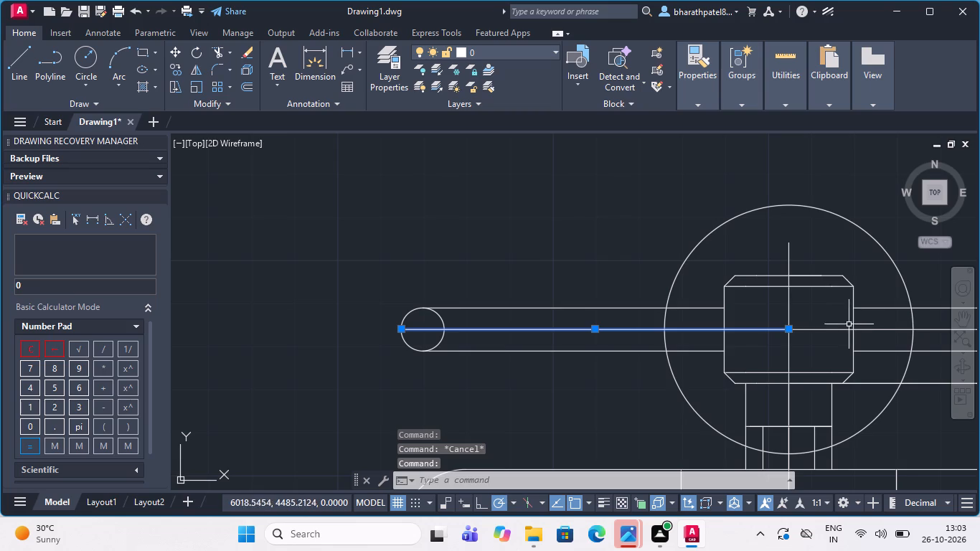
{"action": "left_click", "coordinate": [834, 328]}
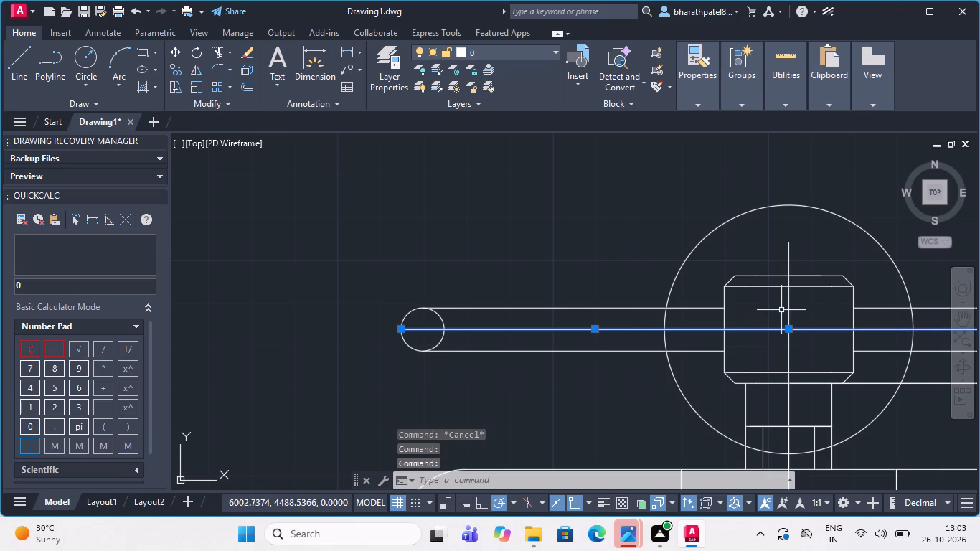
{"action": "left_click", "coordinate": [788, 308]}
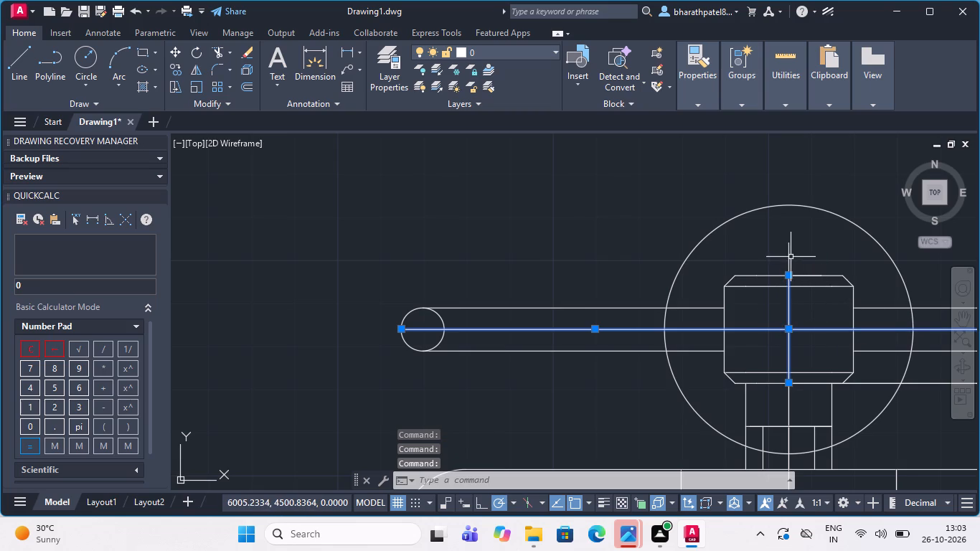
{"action": "left_click", "coordinate": [791, 257]}
{"action": "scroll", "coordinate": [715, 255], "scroll_direction": "down", "scroll_amount": 3}
{"action": "scroll", "coordinate": [739, 326], "scroll_direction": "up", "scroll_amount": 4}
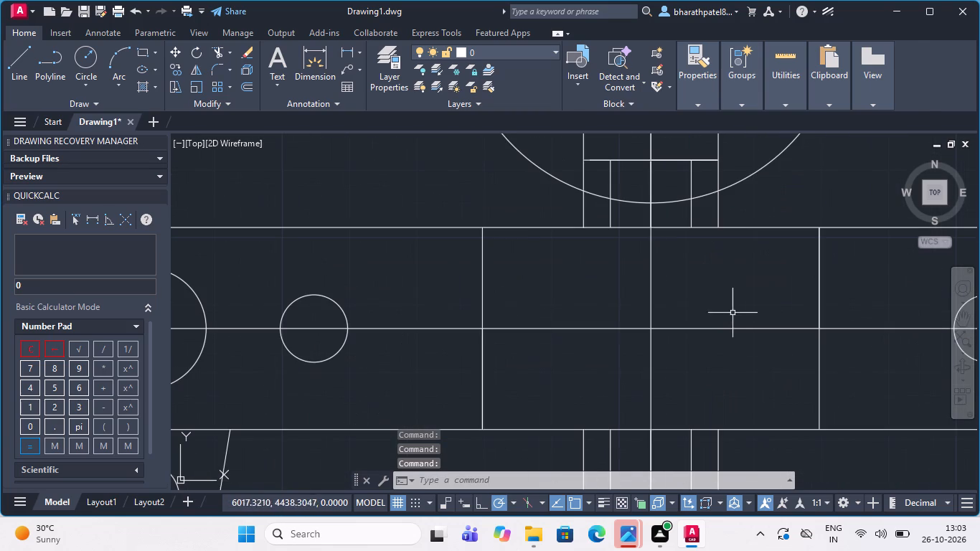
{"action": "left_click", "coordinate": [649, 281]}
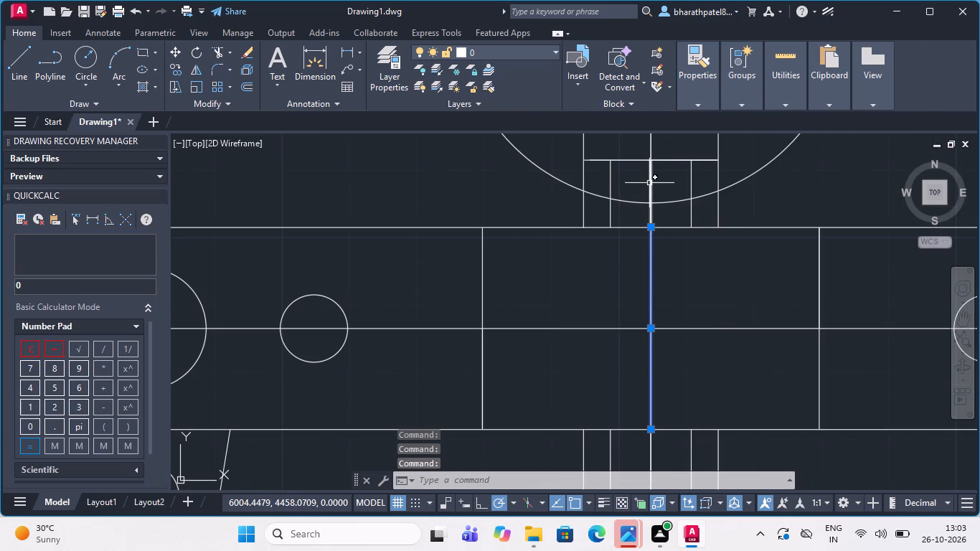
{"action": "left_click", "coordinate": [649, 183]}
{"action": "scroll", "coordinate": [649, 183], "scroll_direction": "down", "scroll_amount": 3}
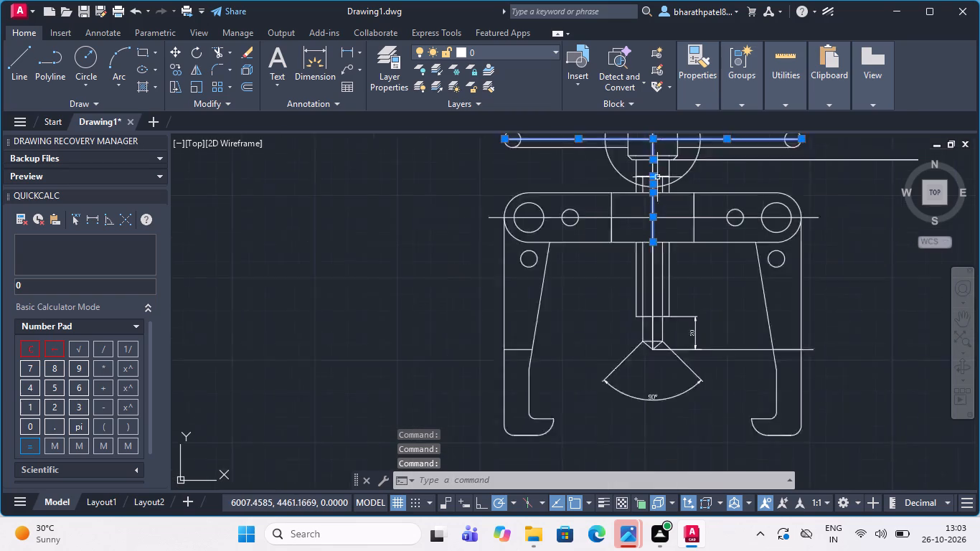
{"action": "scroll", "coordinate": [657, 179], "scroll_direction": "down", "scroll_amount": 1}
{"action": "scroll", "coordinate": [660, 158], "scroll_direction": "up", "scroll_amount": 3}
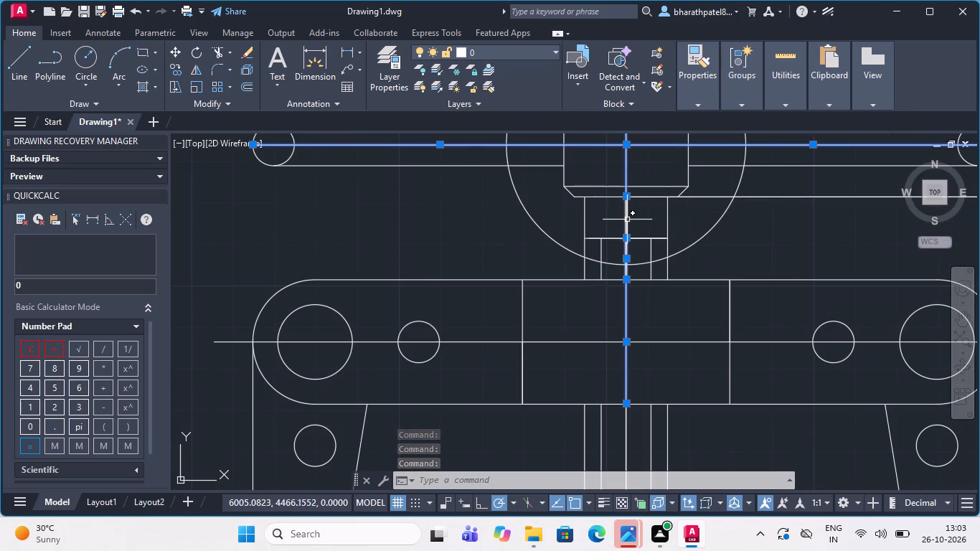
{"action": "left_click", "coordinate": [627, 220]}
{"action": "scroll", "coordinate": [627, 218], "scroll_direction": "down", "scroll_amount": 3}
{"action": "scroll", "coordinate": [625, 290], "scroll_direction": "up", "scroll_amount": 4}
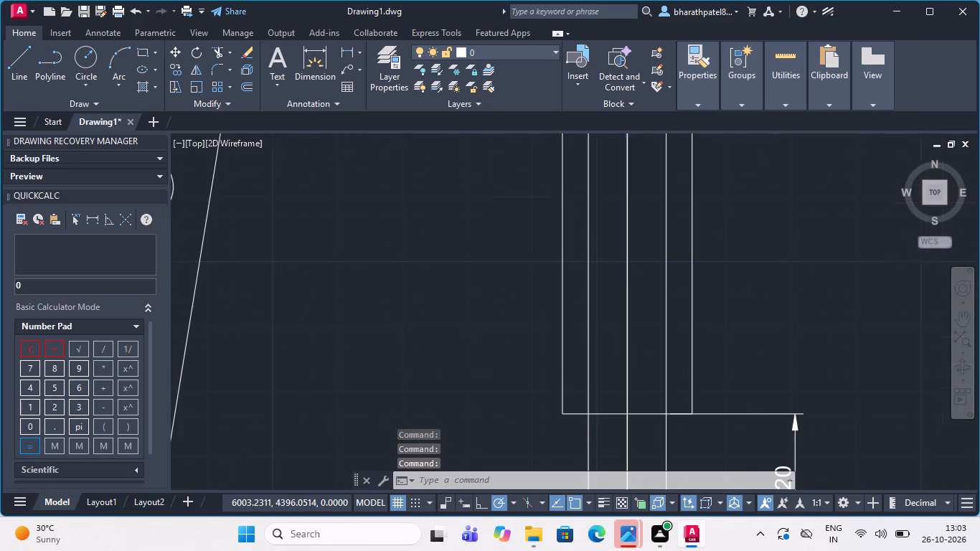
{"action": "left_click", "coordinate": [628, 287]}
{"action": "scroll", "coordinate": [630, 280], "scroll_direction": "down", "scroll_amount": 4}
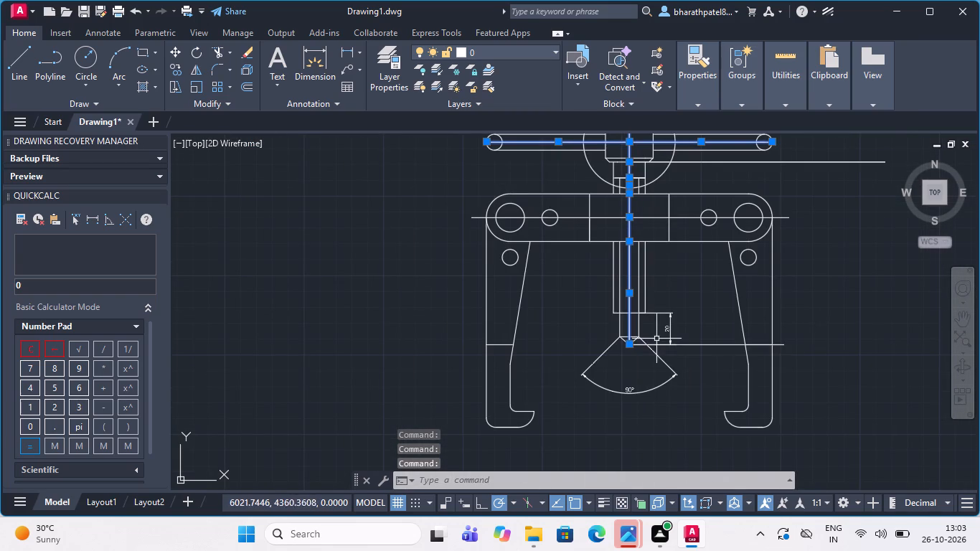
{"action": "left_click", "coordinate": [511, 217]}
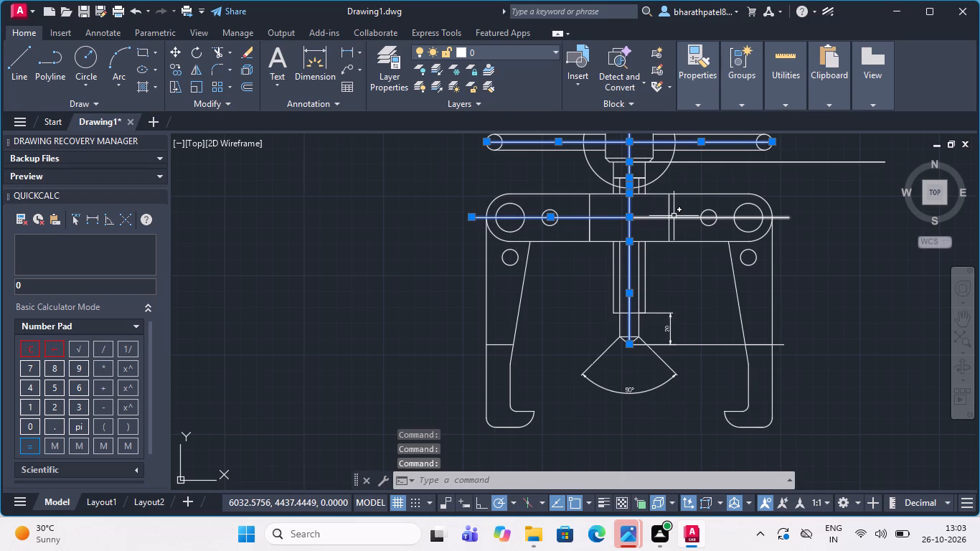
{"action": "left_click", "coordinate": [674, 216]}
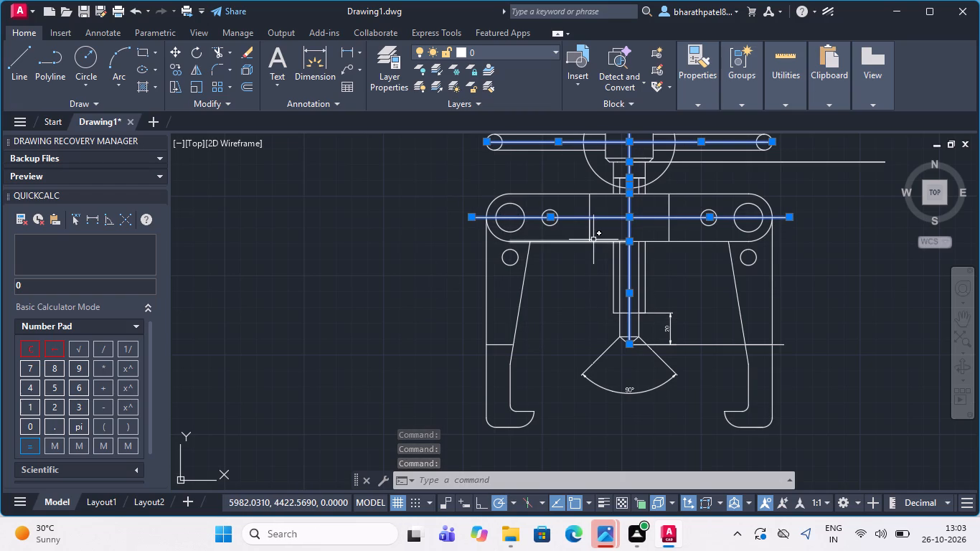
{"action": "scroll", "coordinate": [593, 237], "scroll_direction": "down", "scroll_amount": 1}
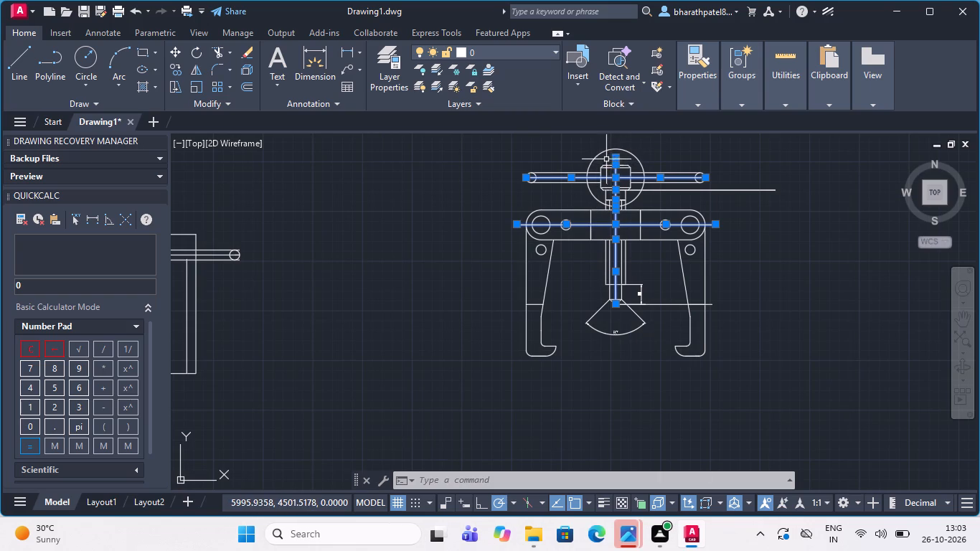
{"action": "left_click", "coordinate": [598, 199]}
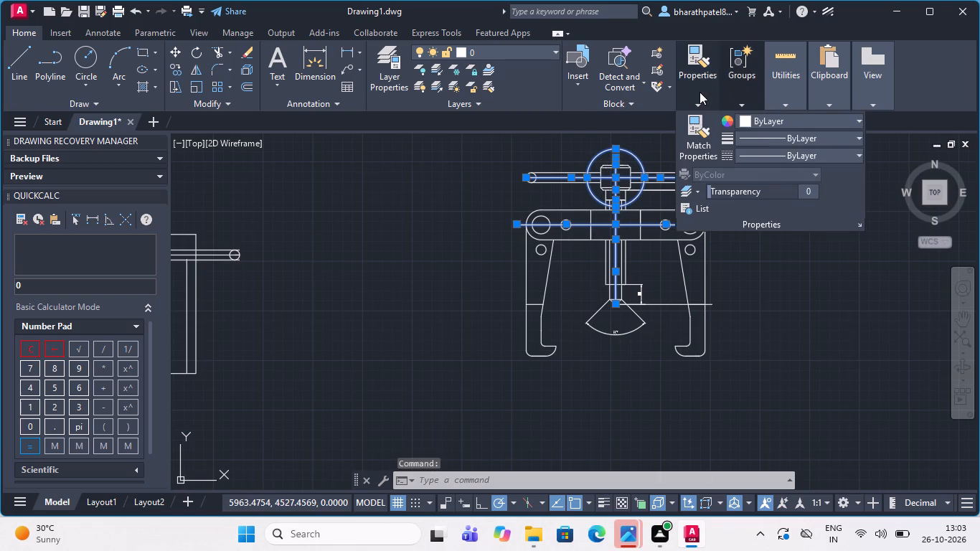
{"action": "left_click", "coordinate": [776, 156]}
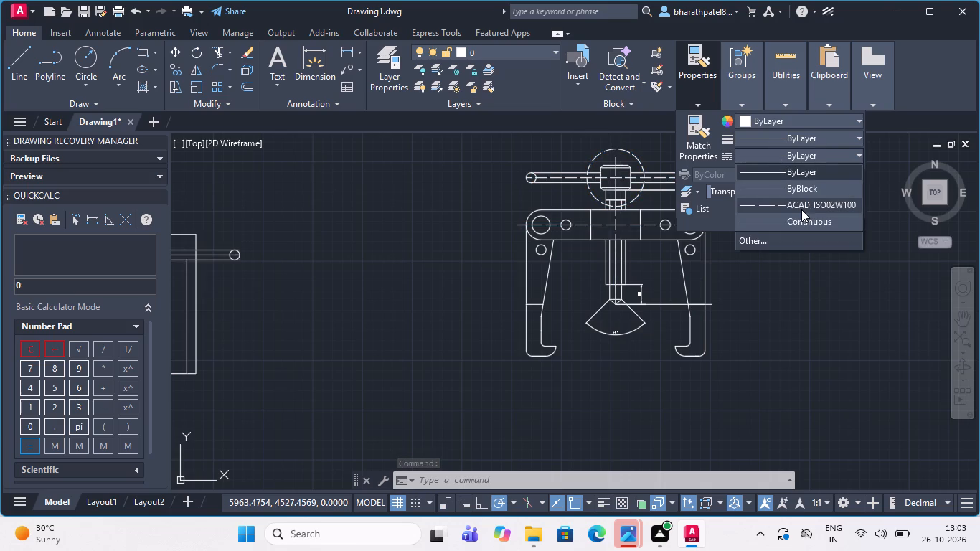
{"action": "left_click", "coordinate": [801, 210]}
{"action": "left_click", "coordinate": [426, 244]}
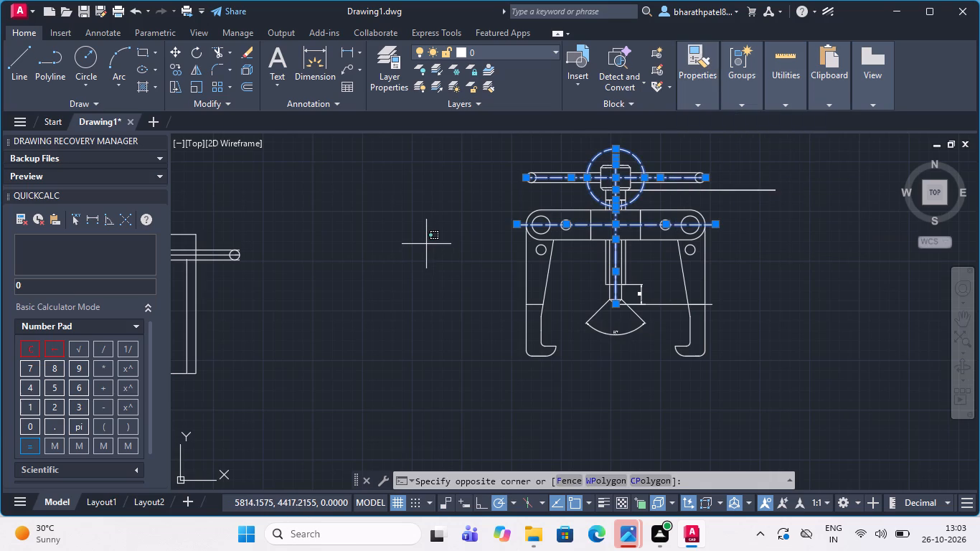
{"action": "triple_click", "coordinate": [426, 244]}
{"action": "key", "text": "Escape"}
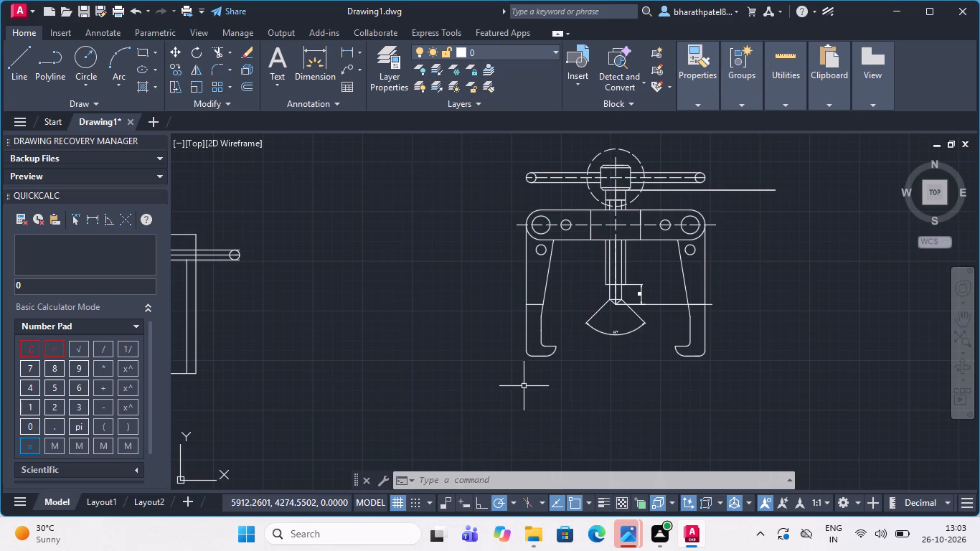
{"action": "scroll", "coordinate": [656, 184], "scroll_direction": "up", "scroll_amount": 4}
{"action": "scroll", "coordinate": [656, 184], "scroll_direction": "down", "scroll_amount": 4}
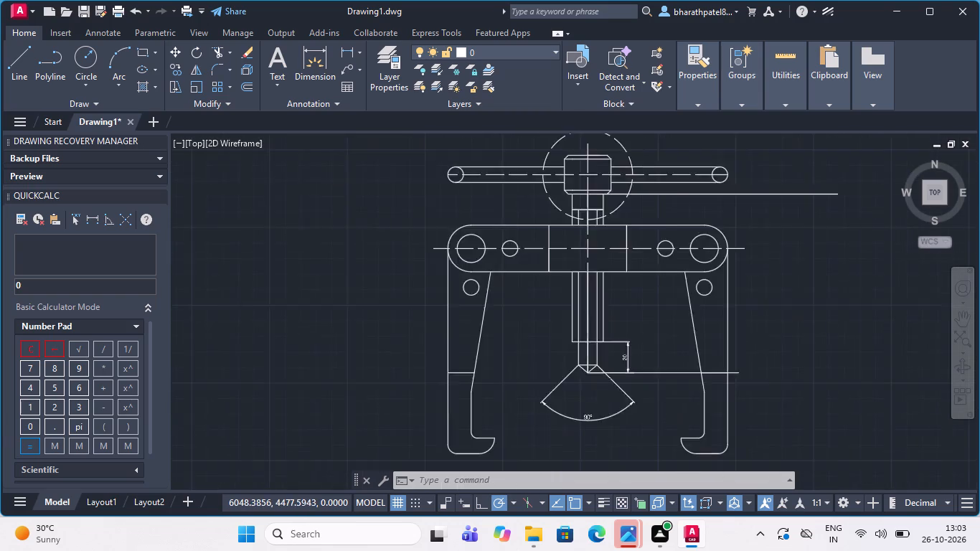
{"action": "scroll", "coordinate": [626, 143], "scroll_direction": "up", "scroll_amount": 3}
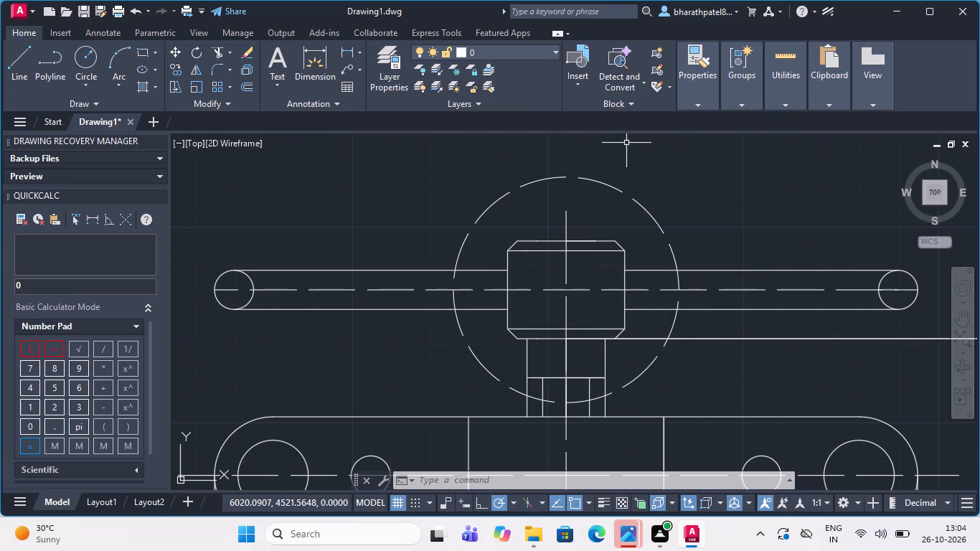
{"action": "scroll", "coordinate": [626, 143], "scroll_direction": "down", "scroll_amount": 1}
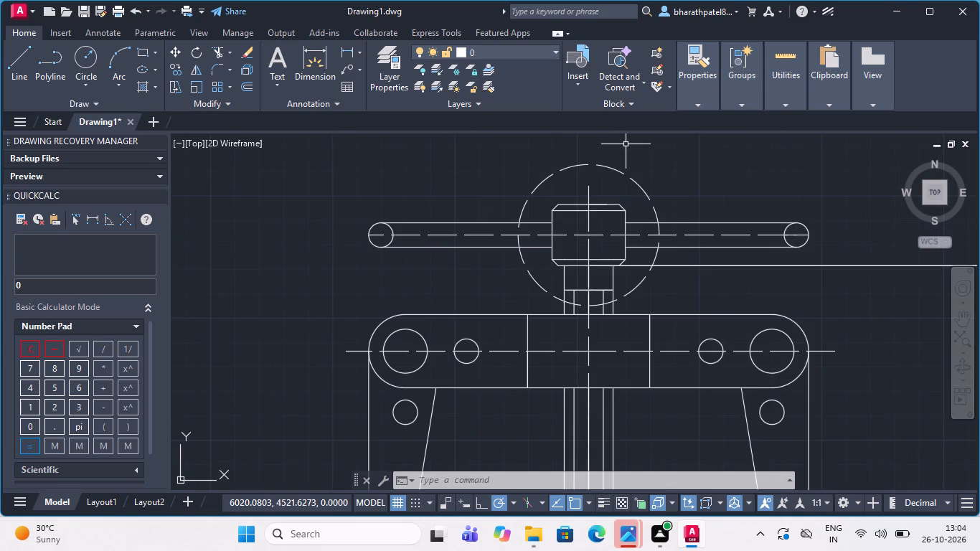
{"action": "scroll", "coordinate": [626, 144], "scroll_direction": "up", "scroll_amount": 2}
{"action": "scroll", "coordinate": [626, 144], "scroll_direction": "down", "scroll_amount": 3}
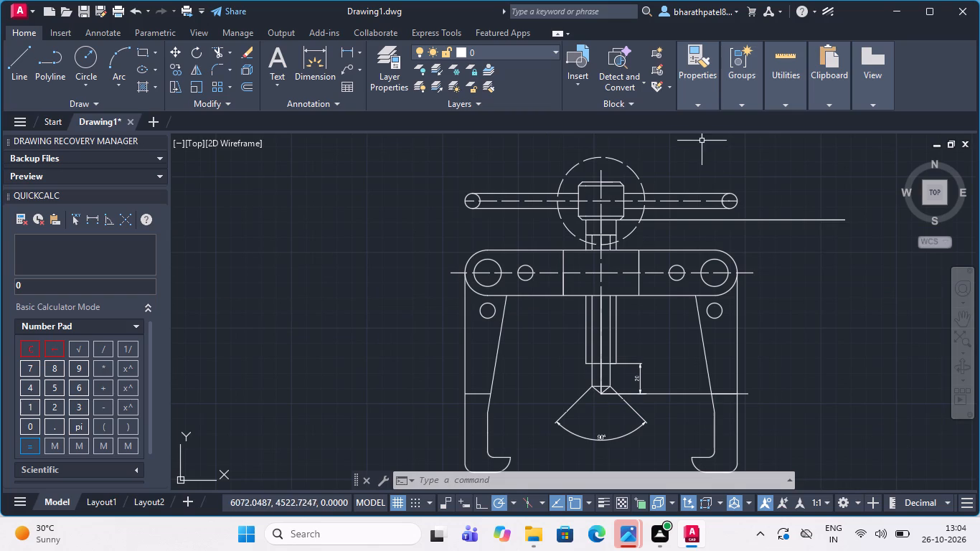
Trim away the leftover horizontal construction line at screw-tip level: across the left arm, across and beyond the right arm, and between tip and right arm.
{"action": "left_click", "coordinate": [221, 51]}
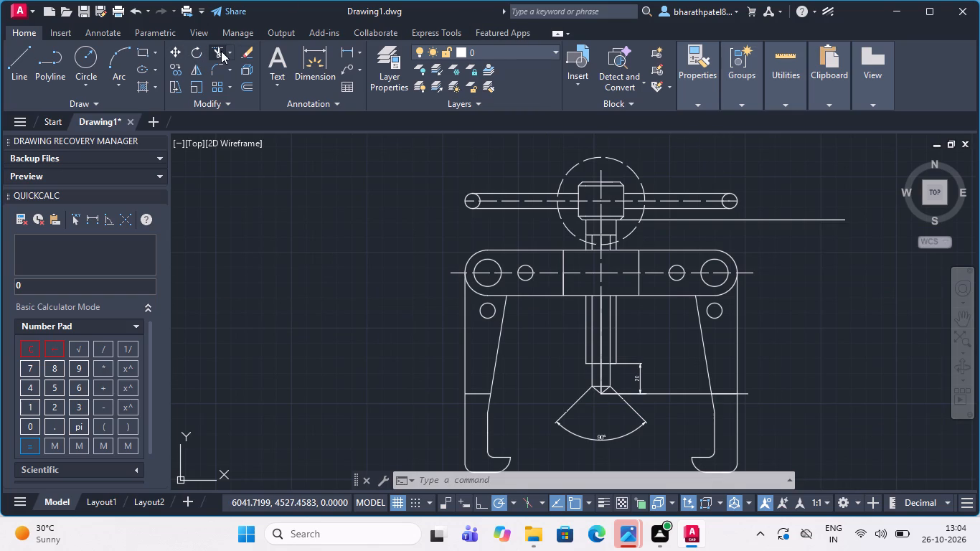
{"action": "scroll", "coordinate": [522, 363], "scroll_direction": "up", "scroll_amount": 1}
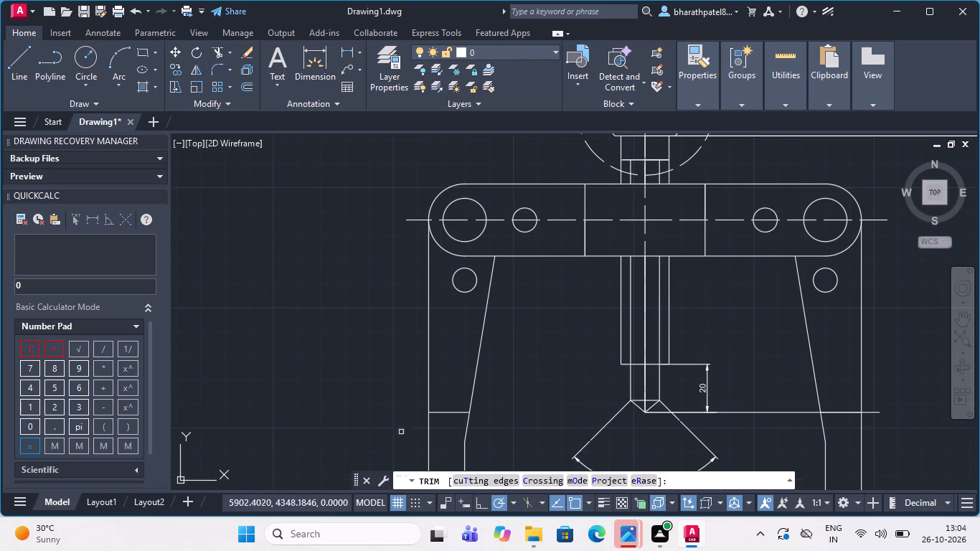
{"action": "left_click", "coordinate": [459, 415]}
{"action": "scroll", "coordinate": [452, 405], "scroll_direction": "down", "scroll_amount": 3}
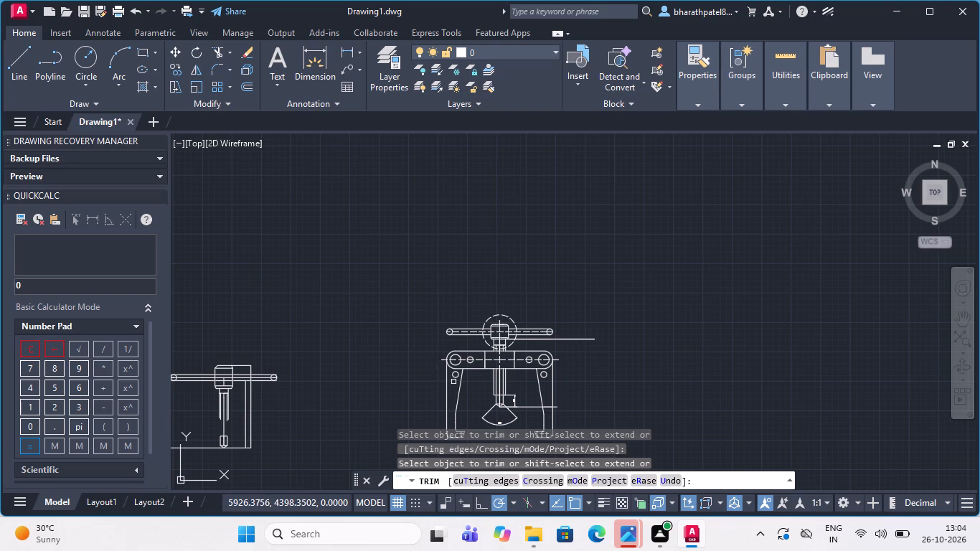
{"action": "scroll", "coordinate": [453, 382], "scroll_direction": "down", "scroll_amount": 1}
{"action": "scroll", "coordinate": [479, 418], "scroll_direction": "up", "scroll_amount": 3}
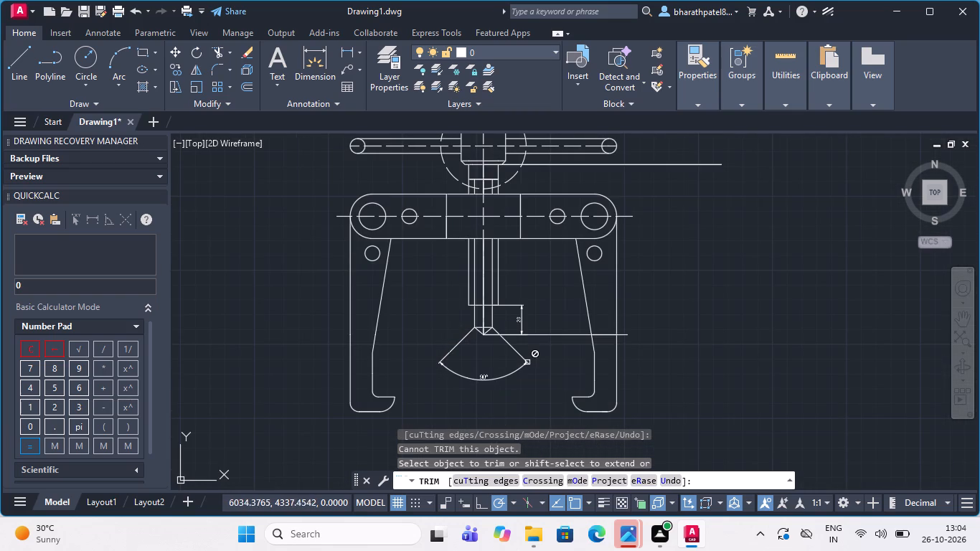
{"action": "left_click", "coordinate": [610, 336]}
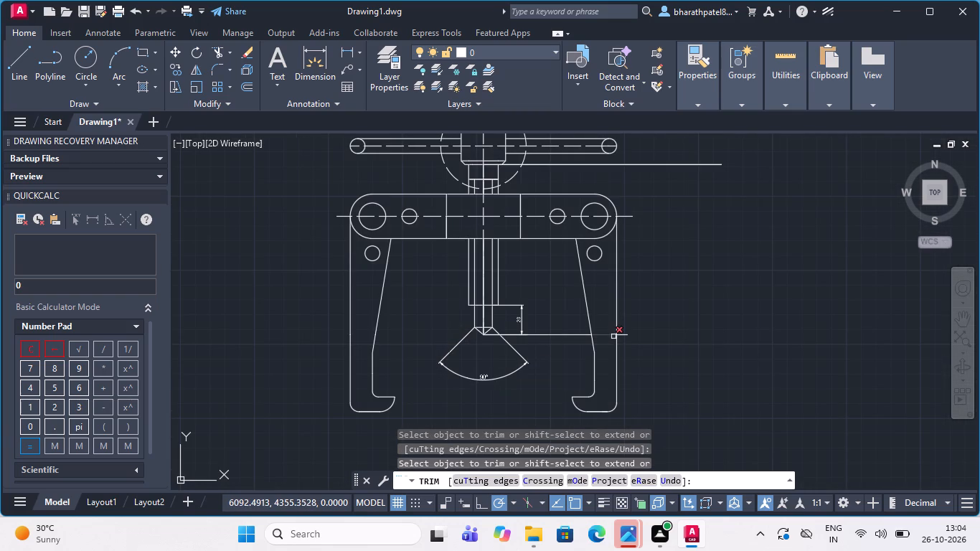
{"action": "left_click", "coordinate": [608, 336]}
{"action": "left_click", "coordinate": [623, 335]}
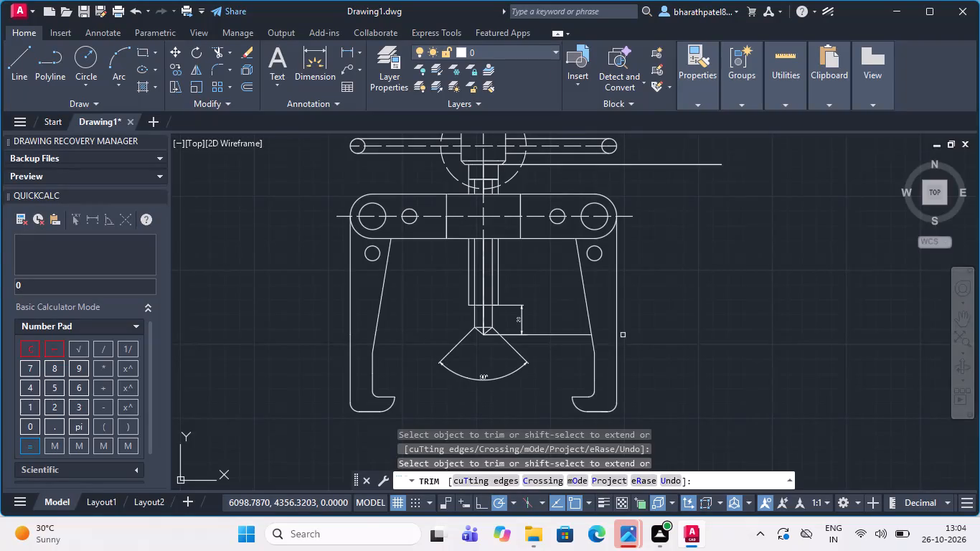
{"action": "left_click", "coordinate": [533, 334]}
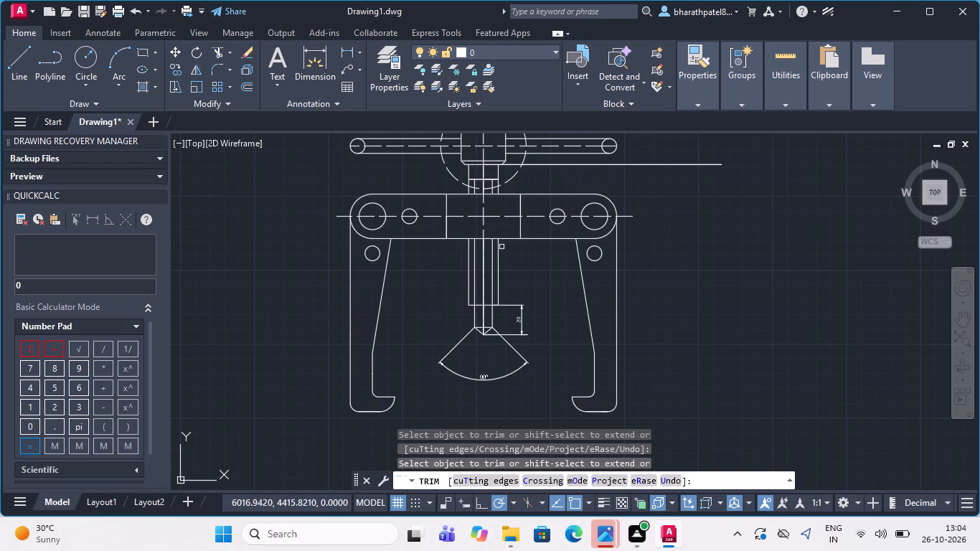
{"action": "scroll", "coordinate": [496, 247], "scroll_direction": "down", "scroll_amount": 1}
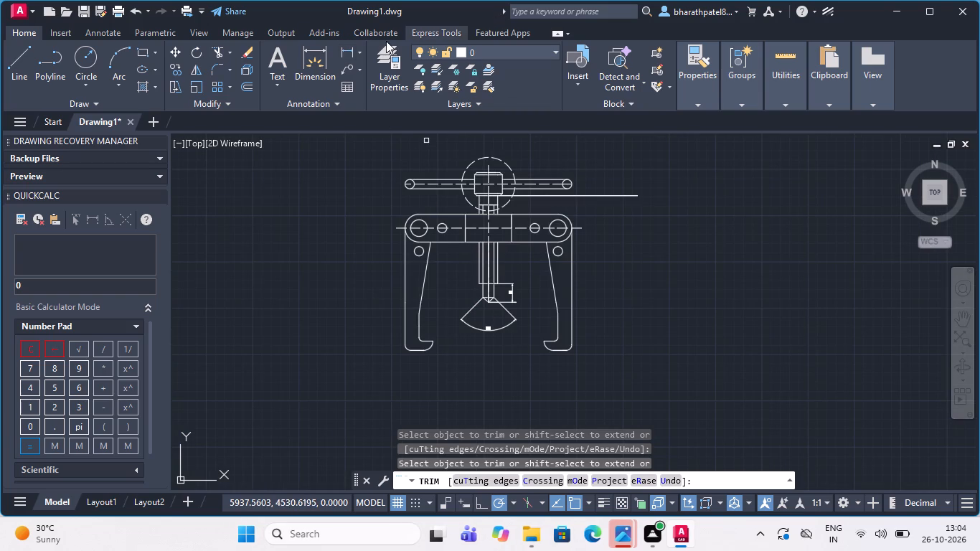
Draw two horizontal guide lines: one from the screw tip leftward past the left arm, one from the left hook's bottom edge toward the centre.
{"action": "left_click", "coordinate": [347, 52]}
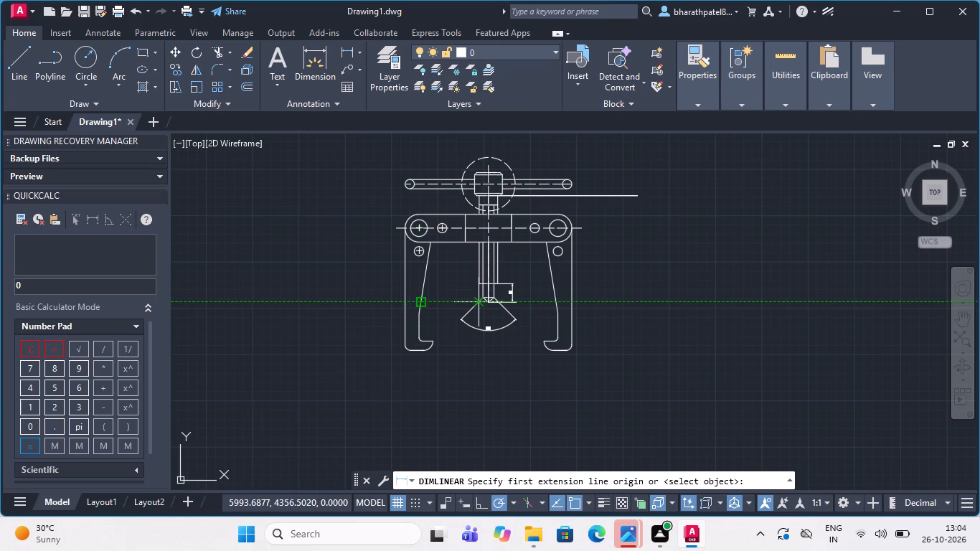
{"action": "scroll", "coordinate": [473, 300], "scroll_direction": "up", "scroll_amount": 4}
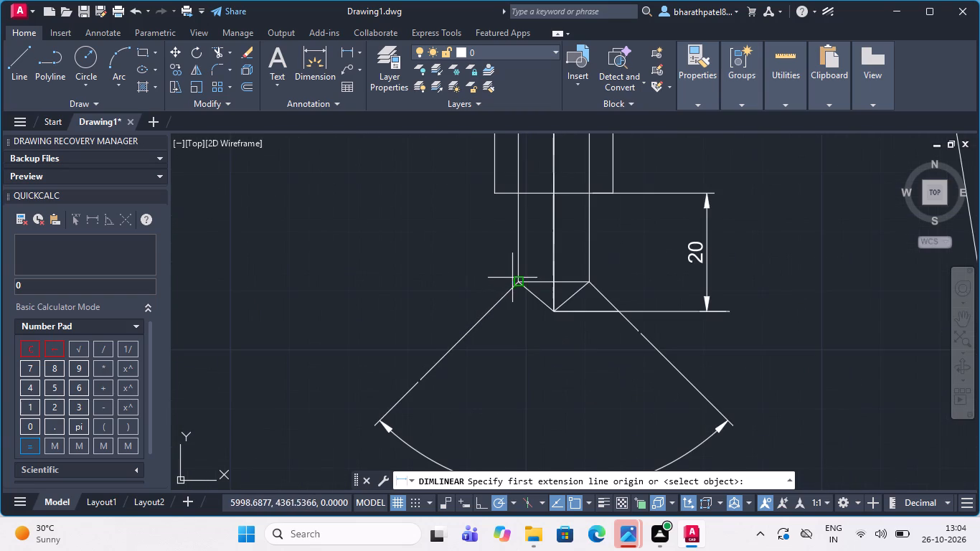
{"action": "left_click", "coordinate": [17, 57]}
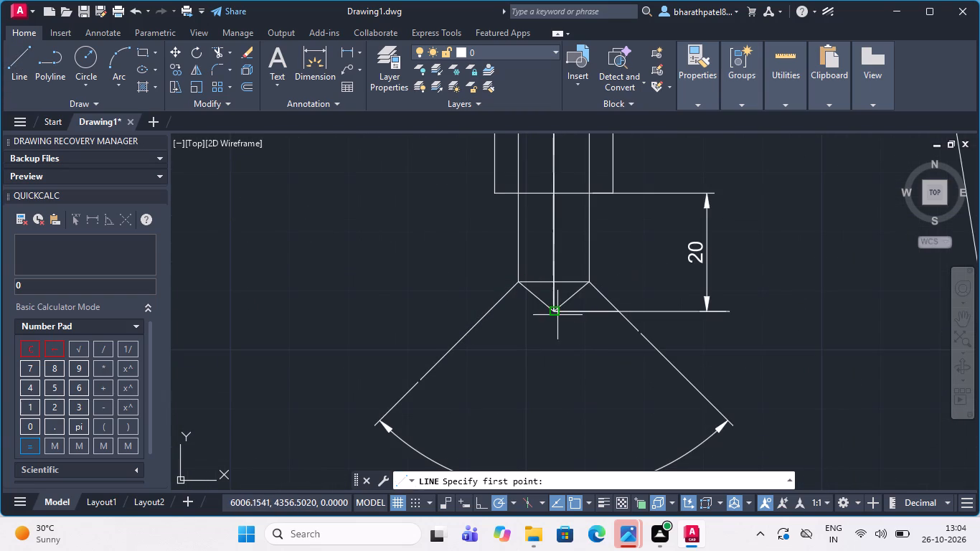
{"action": "left_click", "coordinate": [557, 309]}
{"action": "scroll", "coordinate": [557, 309], "scroll_direction": "down", "scroll_amount": 2}
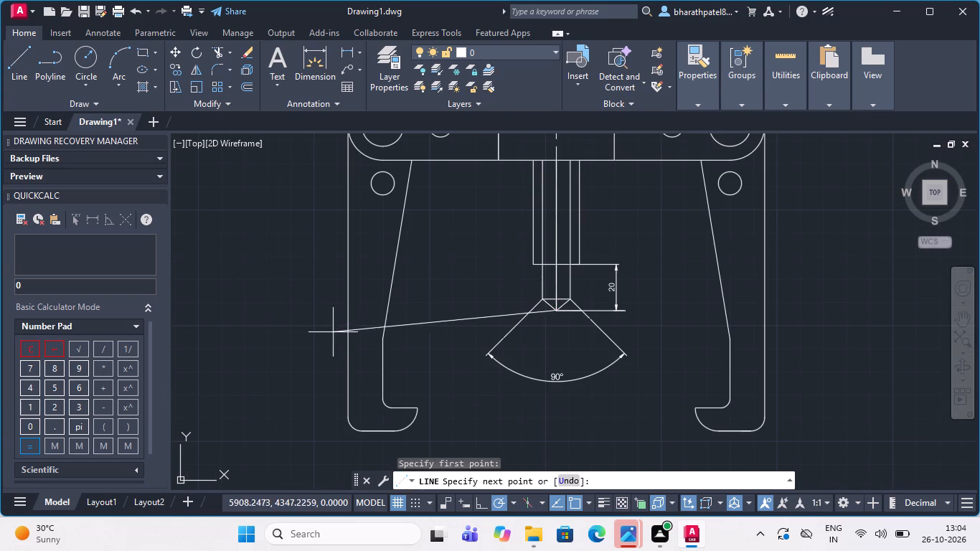
{"action": "left_click", "coordinate": [313, 306]}
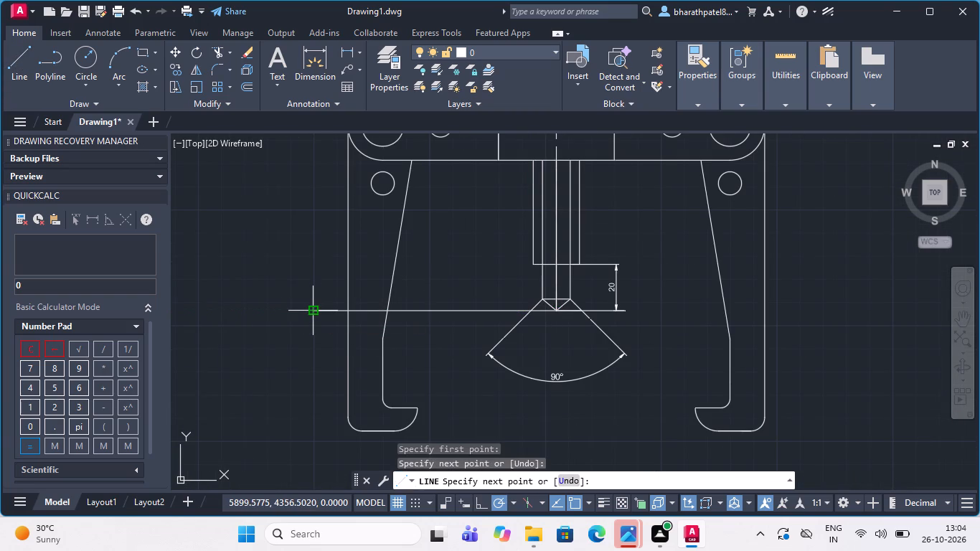
{"action": "key", "text": "Escape"}
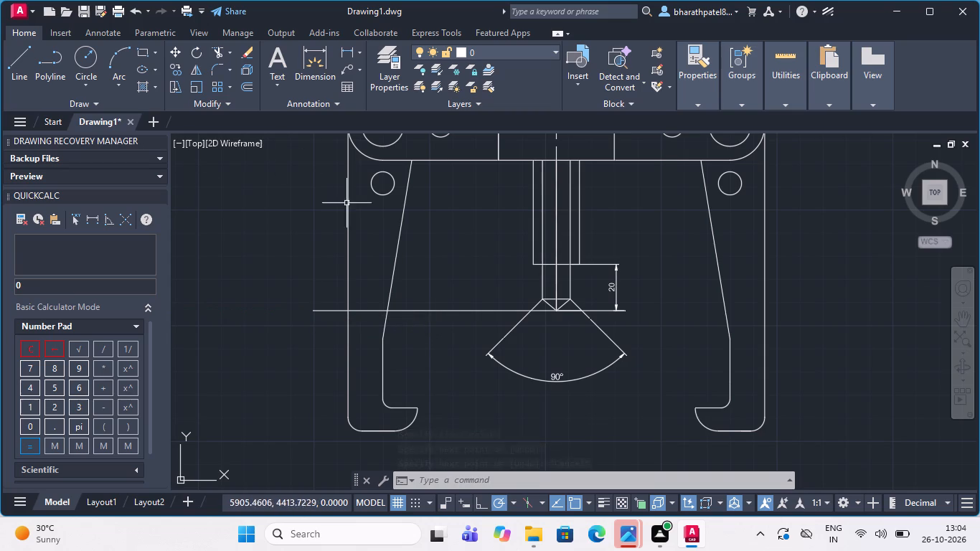
{"action": "left_click_drag", "start_coordinate": [9, 65], "coordinate": [28, 52]}
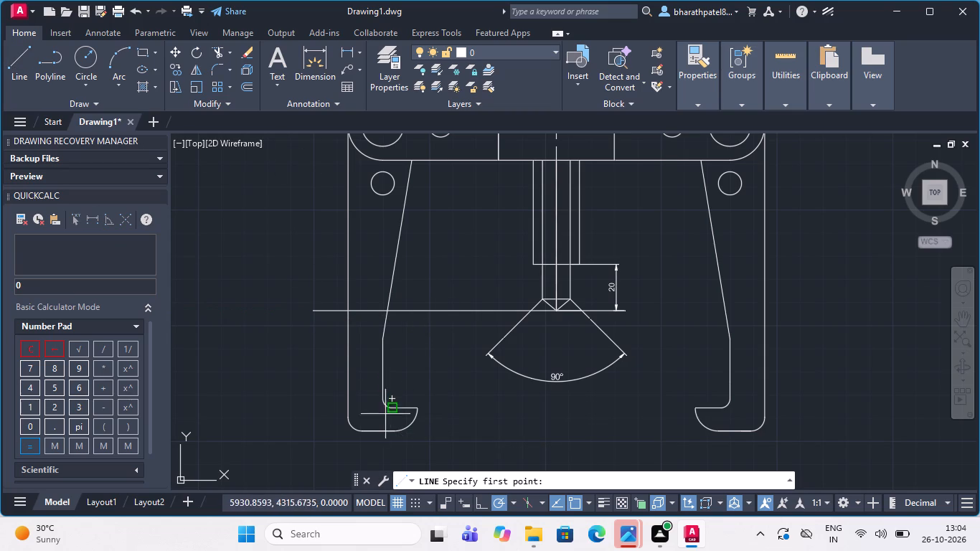
{"action": "left_click_drag", "start_coordinate": [381, 430], "coordinate": [407, 430]}
{"action": "left_click", "coordinate": [484, 433]}
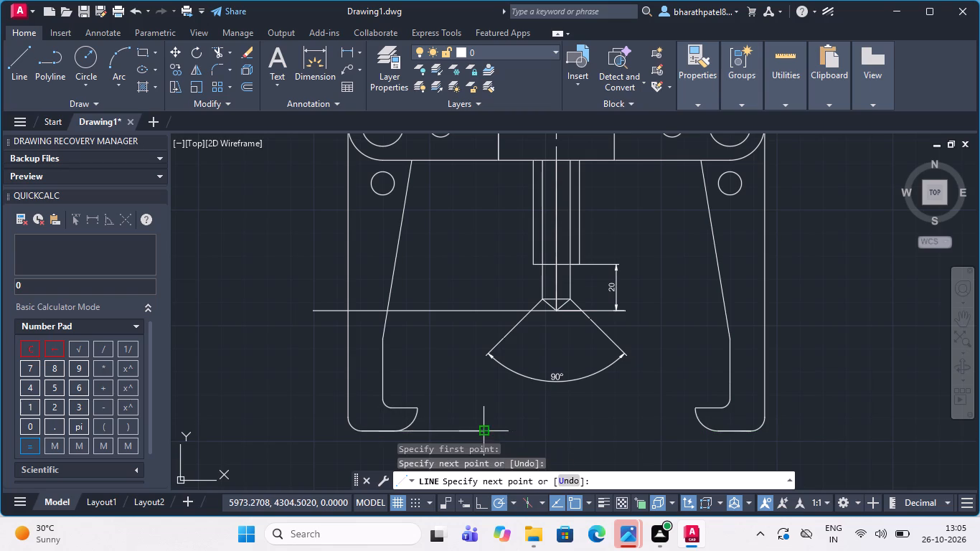
{"action": "key", "text": "Escape"}
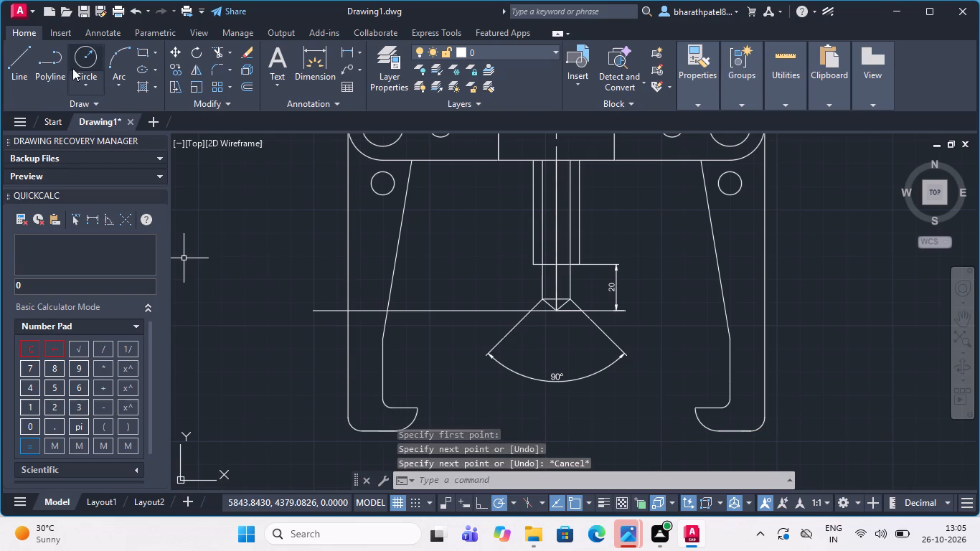
Add a vertical linear dimension from the left hook's bottom edge to the screw-tip guide line, placed between the left arm and the screw.
{"action": "left_click", "coordinate": [346, 55]}
{"action": "left_click", "coordinate": [362, 433]}
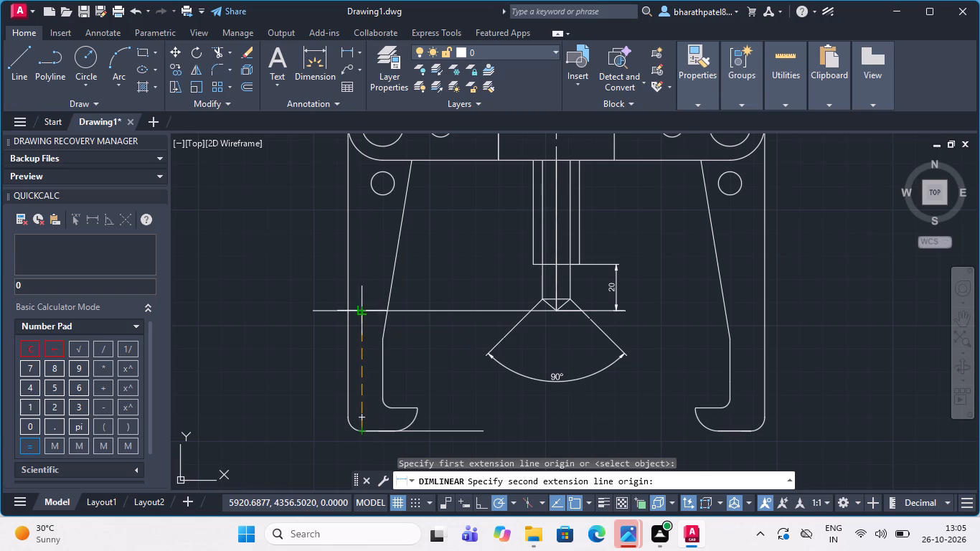
{"action": "left_click", "coordinate": [364, 309]}
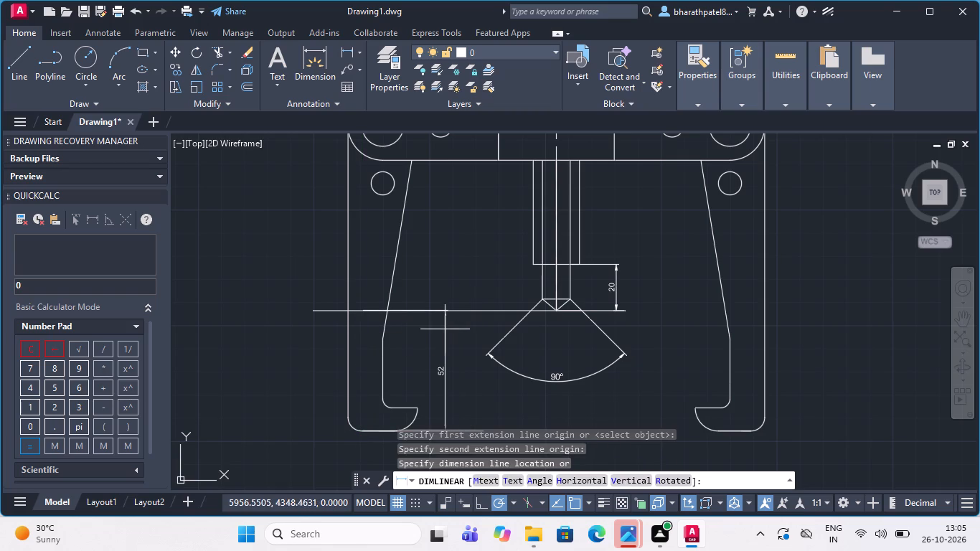
{"action": "left_click", "coordinate": [441, 334]}
Delete the two horizontal guide lines at the screw tip and the left hook's bottom edge.
{"action": "left_click", "coordinate": [464, 309]}
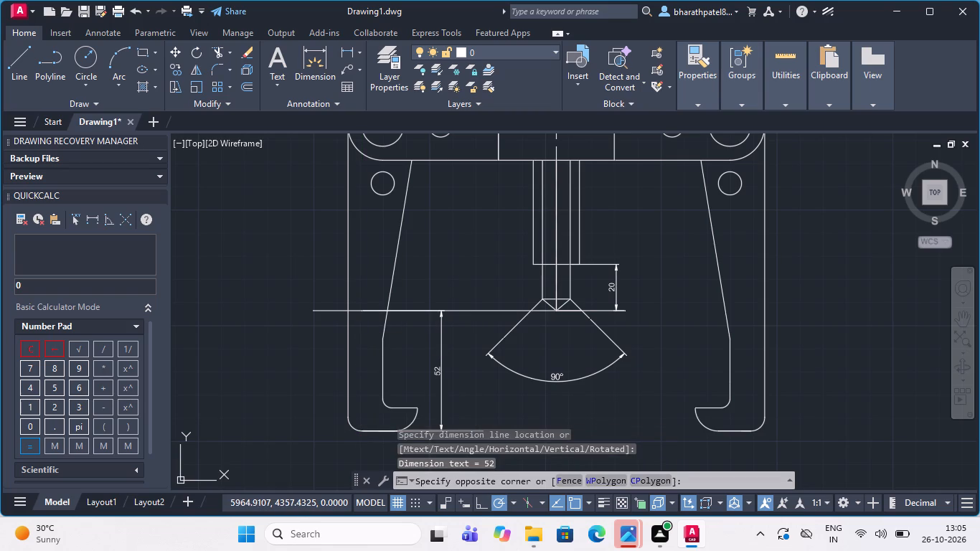
{"action": "left_click", "coordinate": [462, 312]}
{"action": "scroll", "coordinate": [461, 334], "scroll_direction": "down", "scroll_amount": 2}
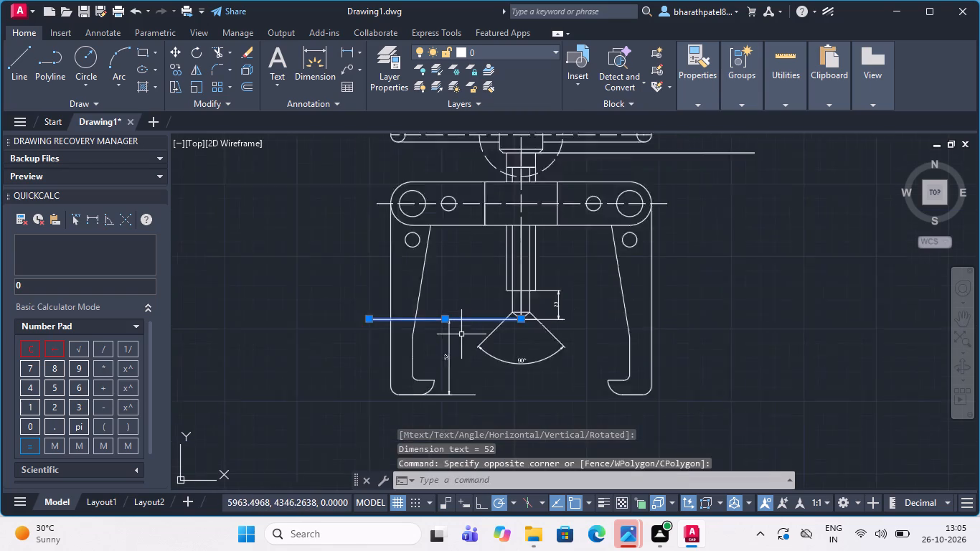
{"action": "left_click", "coordinate": [463, 373]}
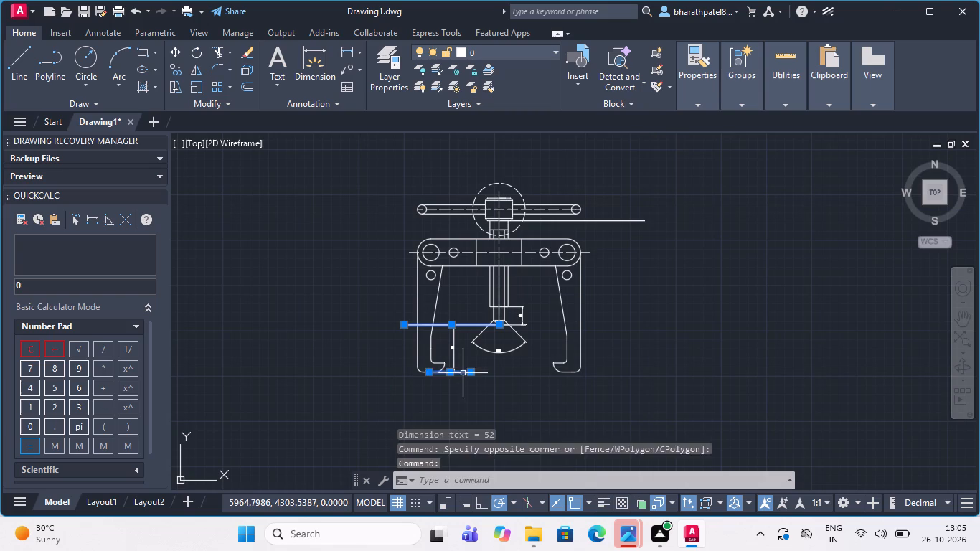
{"action": "key", "text": "Delete"}
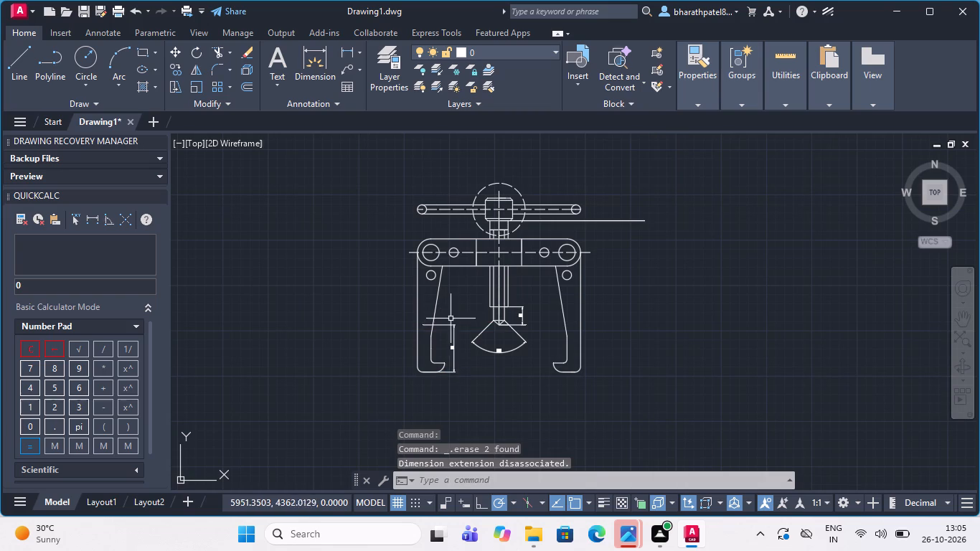
Add a vertical linear dimension from the left hook's bottom edge to the arm's slanted inner edge at screw-tip level, placed nearer the screw than the existing one.
{"action": "scroll", "coordinate": [451, 316], "scroll_direction": "up", "scroll_amount": 2}
{"action": "scroll", "coordinate": [451, 316], "scroll_direction": "down", "scroll_amount": 1}
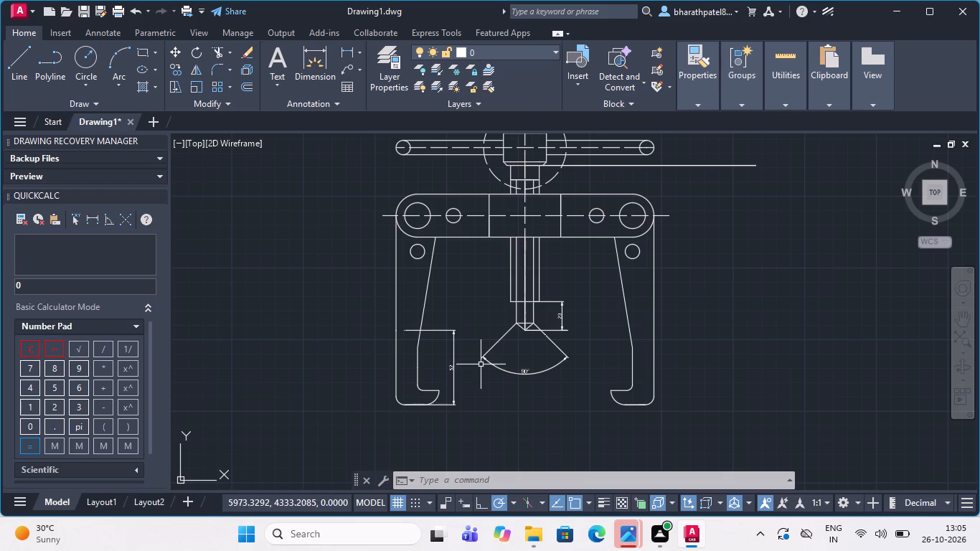
{"action": "scroll", "coordinate": [428, 408], "scroll_direction": "up", "scroll_amount": 1}
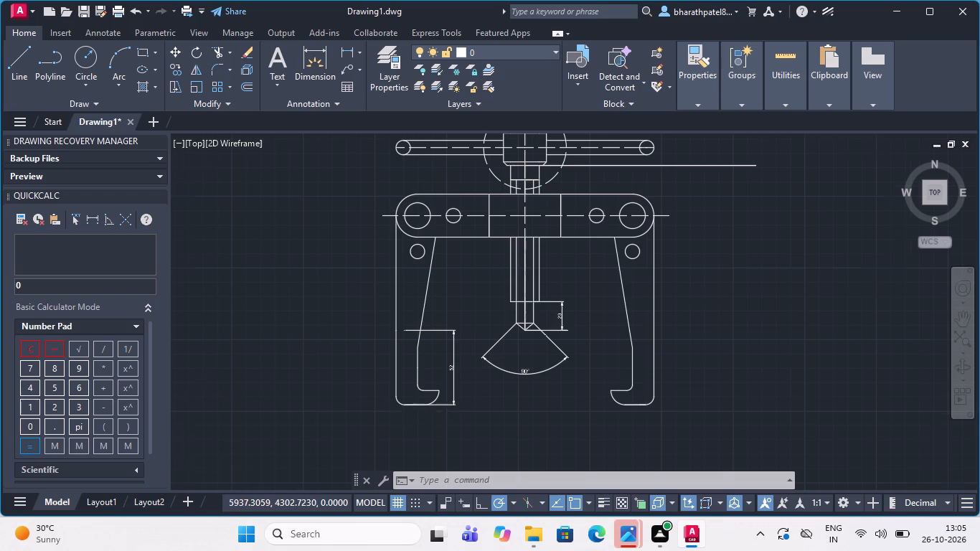
{"action": "scroll", "coordinate": [428, 408], "scroll_direction": "up", "scroll_amount": 2}
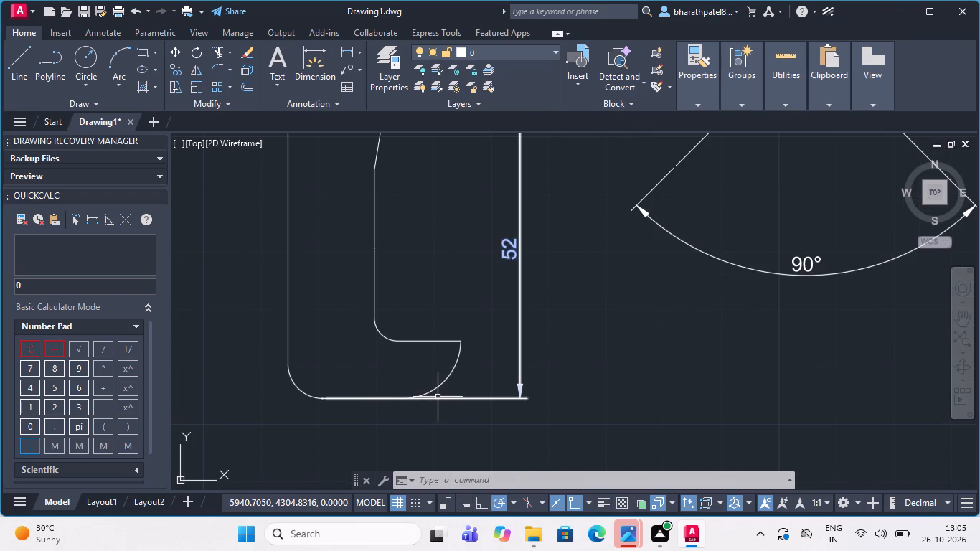
{"action": "scroll", "coordinate": [438, 395], "scroll_direction": "down", "scroll_amount": 2}
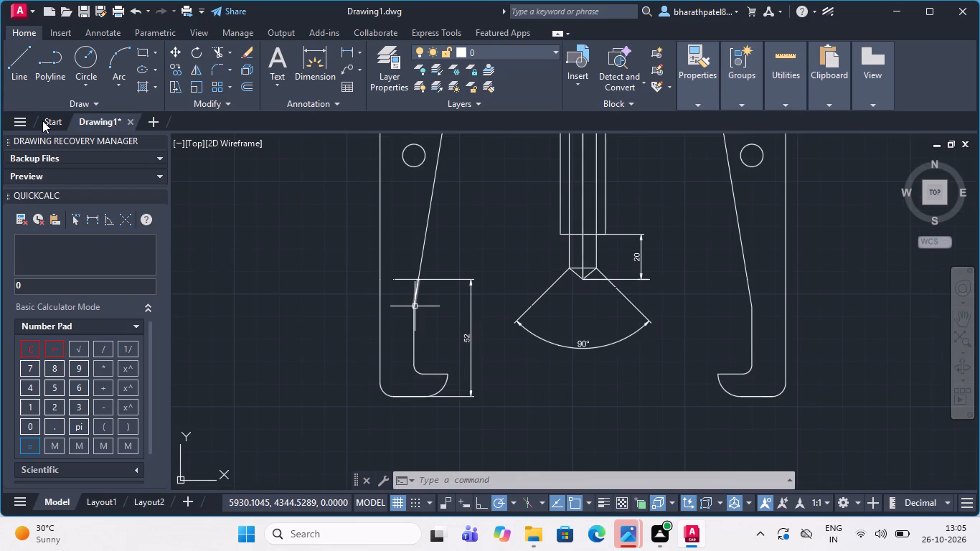
{"action": "left_click", "coordinate": [351, 57]}
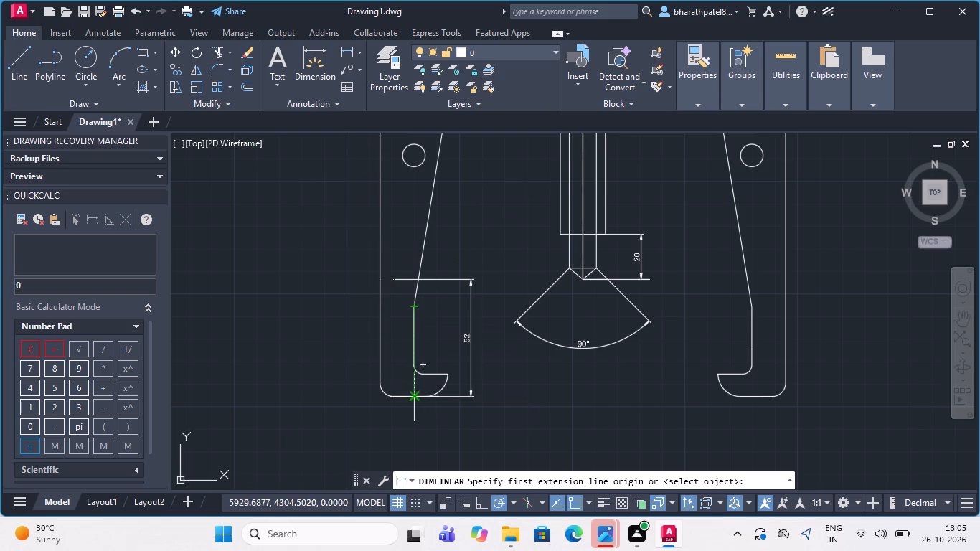
{"action": "scroll", "coordinate": [407, 399], "scroll_direction": "up", "scroll_amount": 2}
{"action": "left_click", "coordinate": [407, 390]}
{"action": "scroll", "coordinate": [407, 390], "scroll_direction": "down", "scroll_amount": 3}
{"action": "scroll", "coordinate": [411, 320], "scroll_direction": "up", "scroll_amount": 4}
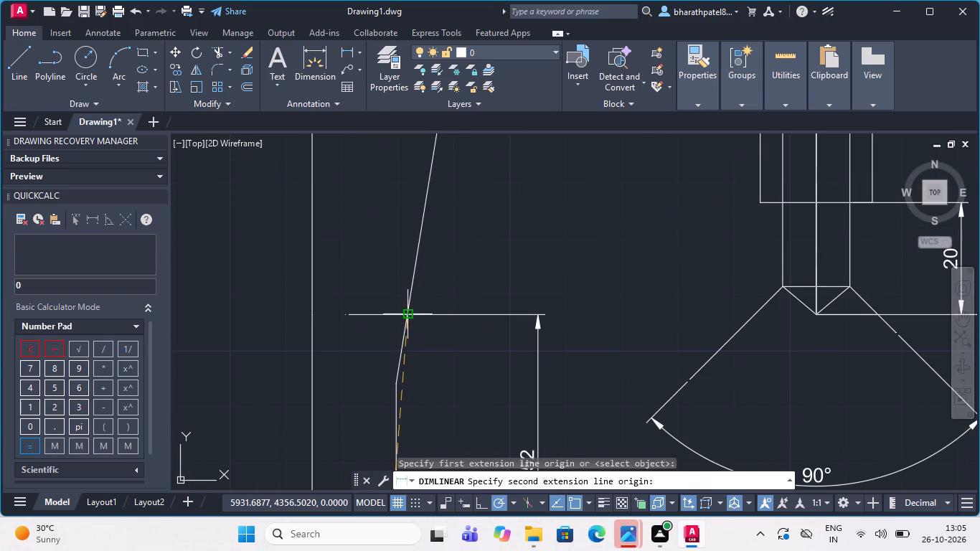
{"action": "left_click", "coordinate": [408, 311]}
{"action": "scroll", "coordinate": [461, 316], "scroll_direction": "down", "scroll_amount": 3}
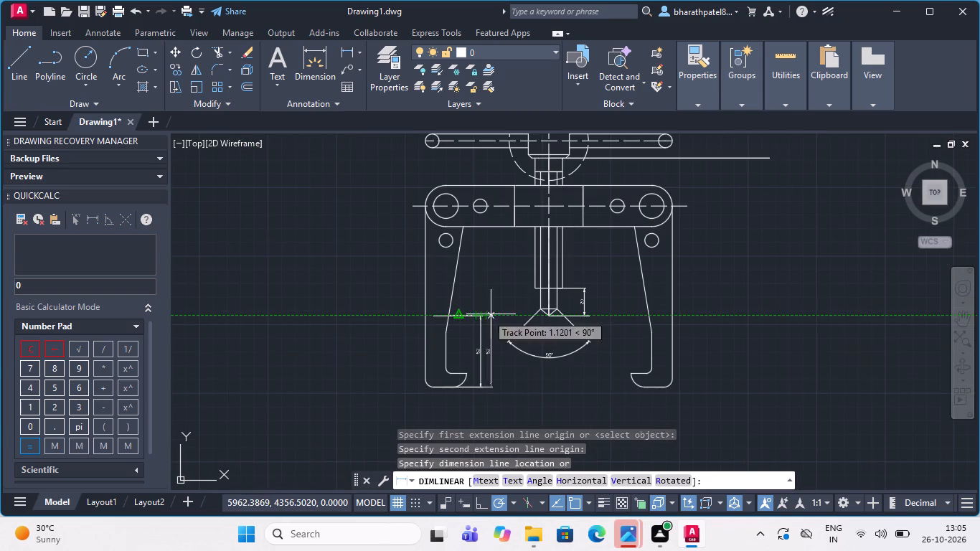
{"action": "left_click", "coordinate": [494, 319]}
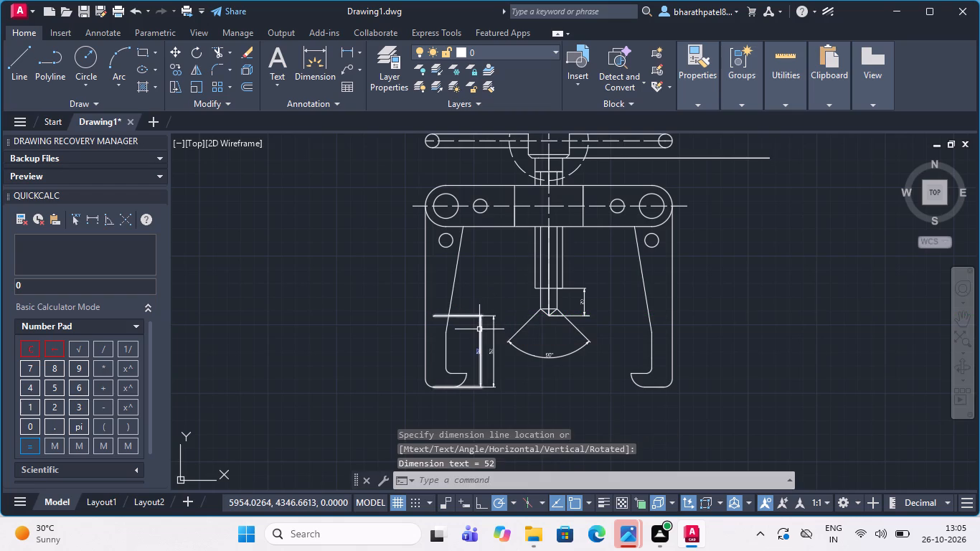
Delete the older vertical dimension between hook bottom and screw-tip level, the one closer to the left arm.
{"action": "left_click", "coordinate": [479, 329]}
{"action": "key", "text": "Delete"}
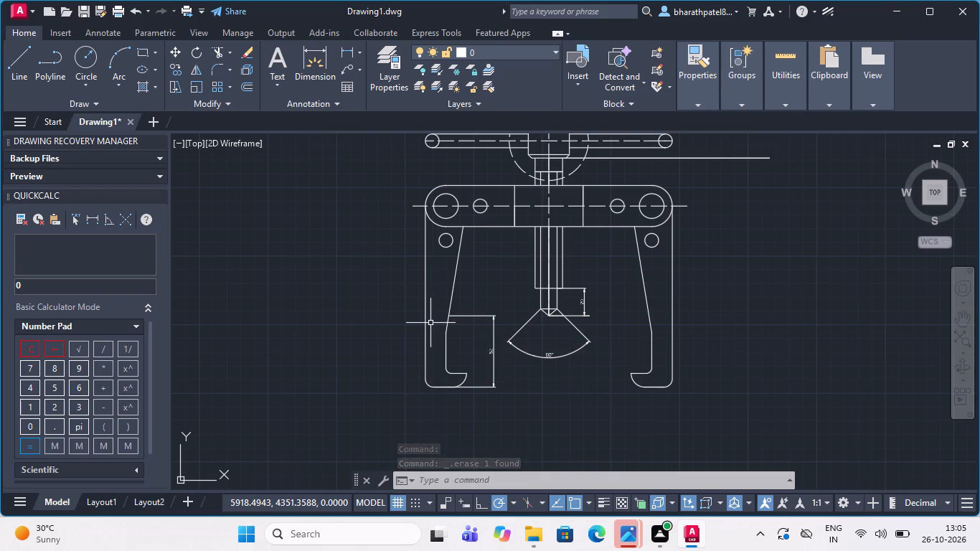
Add a vertical linear dimension for the left hook's thickness, from its bottom edge to its upper edge, placed between the hook and the taller dimension.
{"action": "scroll", "coordinate": [422, 325], "scroll_direction": "down", "scroll_amount": 2}
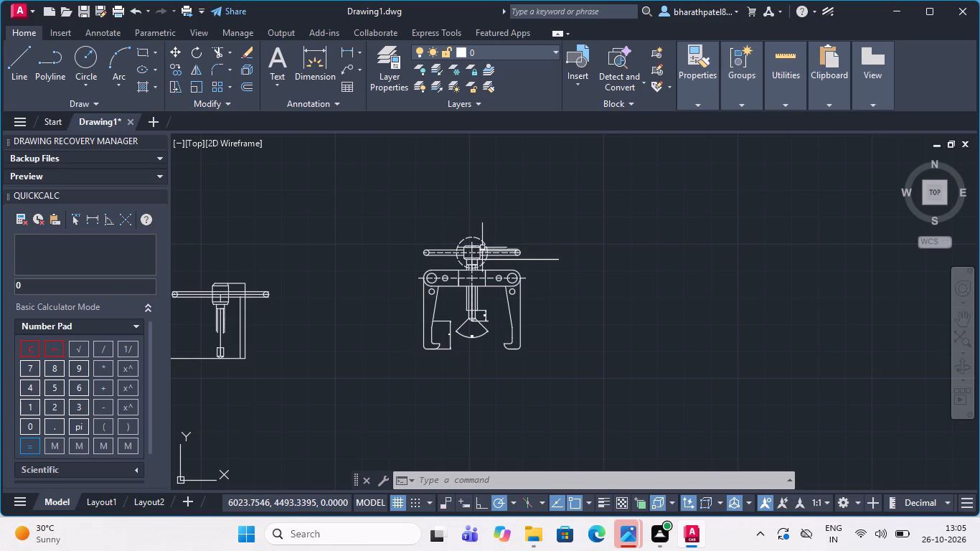
{"action": "scroll", "coordinate": [471, 354], "scroll_direction": "up", "scroll_amount": 4}
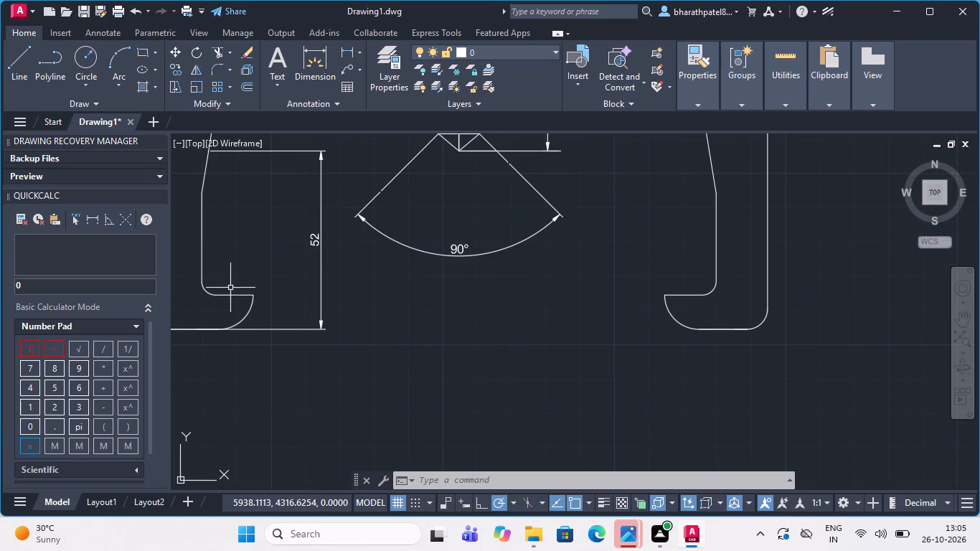
{"action": "scroll", "coordinate": [301, 292], "scroll_direction": "down", "scroll_amount": 1}
{"action": "scroll", "coordinate": [177, 306], "scroll_direction": "up", "scroll_amount": 2}
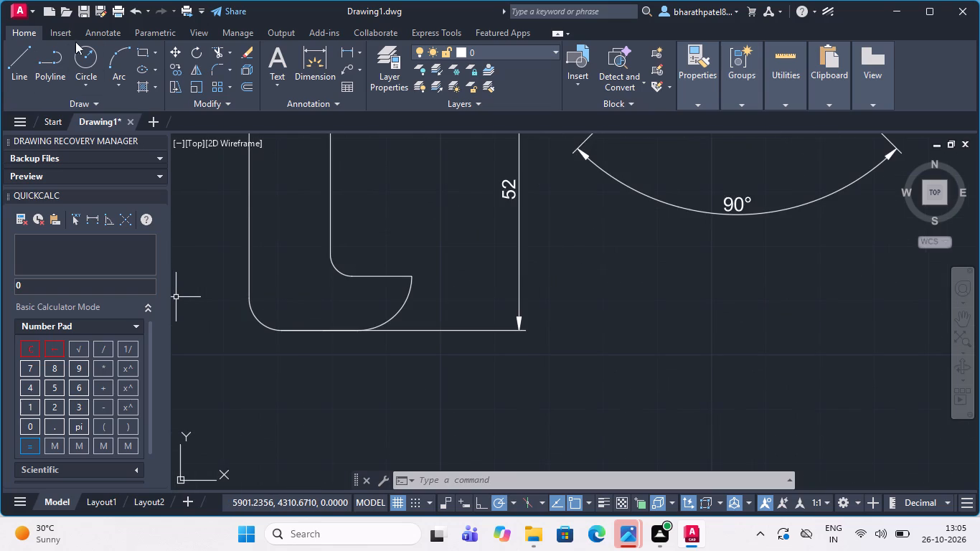
{"action": "left_click", "coordinate": [343, 54]}
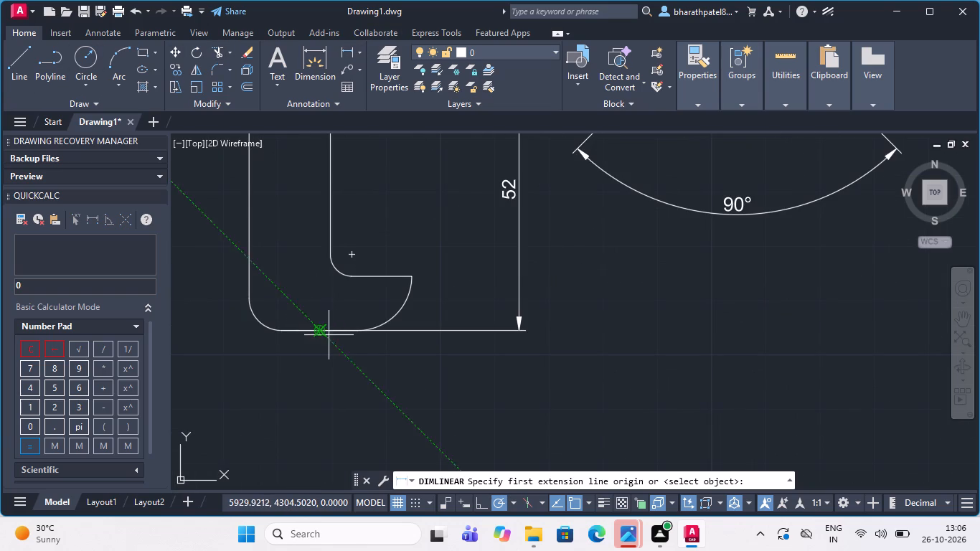
{"action": "left_click", "coordinate": [319, 332]}
{"action": "scroll", "coordinate": [361, 279], "scroll_direction": "up", "scroll_amount": 3}
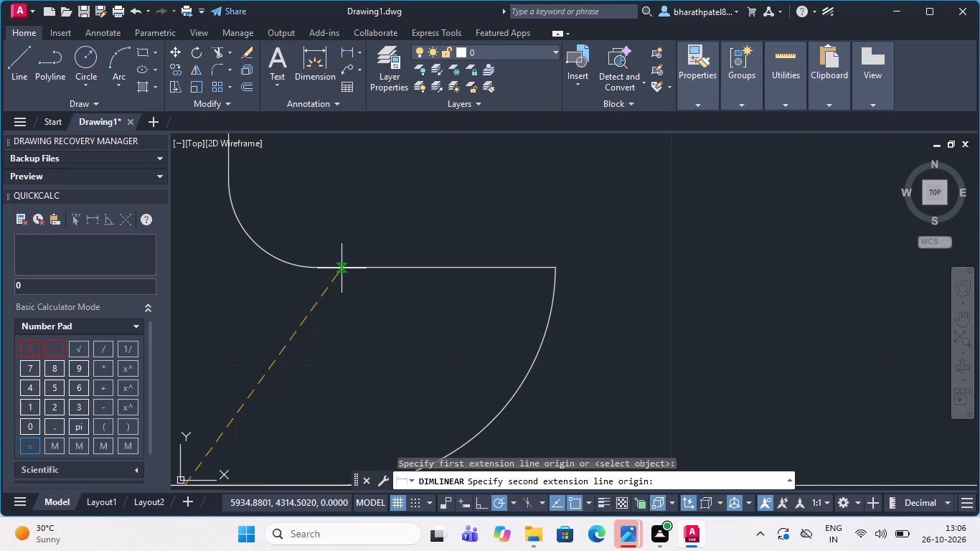
{"action": "left_click", "coordinate": [316, 268]}
{"action": "scroll", "coordinate": [492, 277], "scroll_direction": "down", "scroll_amount": 1}
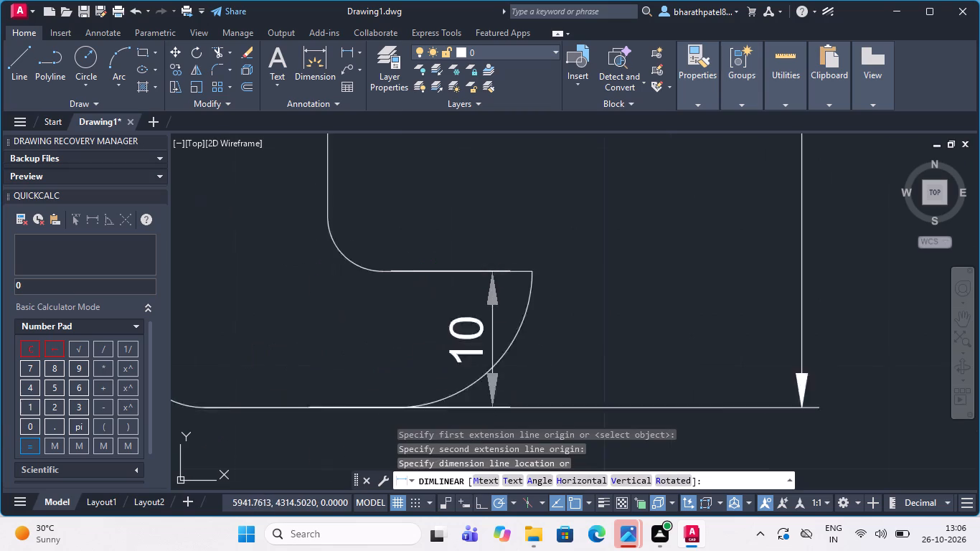
{"action": "scroll", "coordinate": [492, 277], "scroll_direction": "down", "scroll_amount": 1}
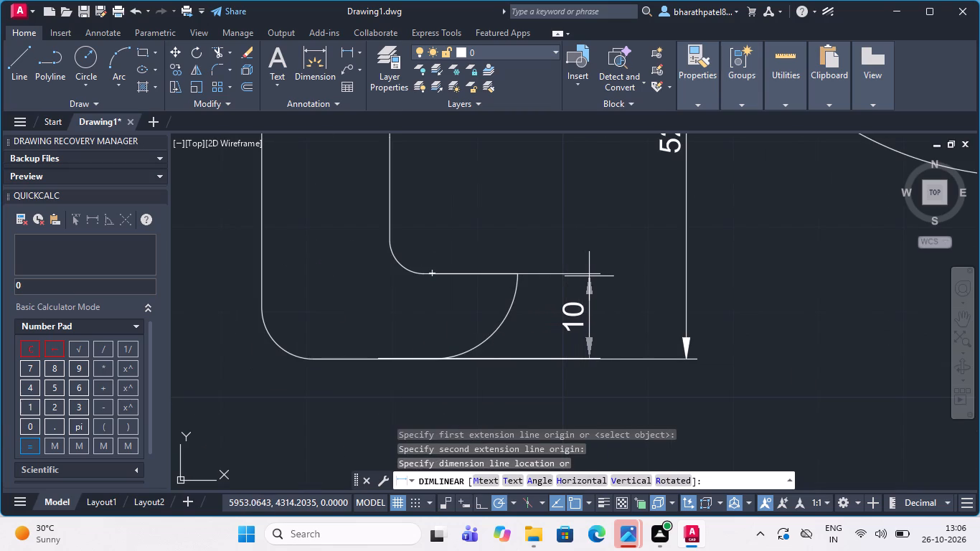
{"action": "left_click", "coordinate": [586, 278]}
Add a horizontal linear dimension across the left arm's lower straight section, from outer to inner edge, placed inside the arm below the bend.
{"action": "scroll", "coordinate": [583, 279], "scroll_direction": "down", "scroll_amount": 5}
{"action": "scroll", "coordinate": [681, 245], "scroll_direction": "up", "scroll_amount": 3}
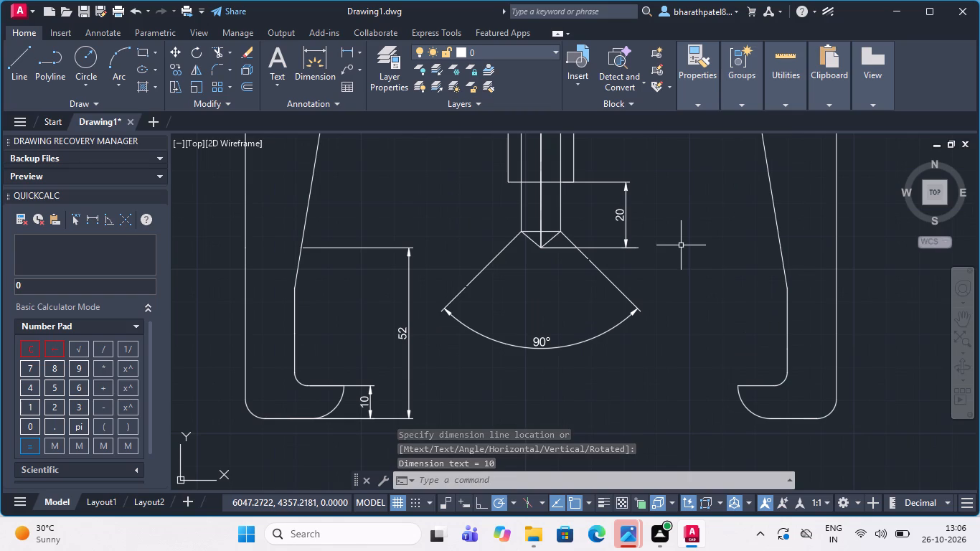
{"action": "left_click_drag", "start_coordinate": [353, 50], "coordinate": [353, 56]}
{"action": "scroll", "coordinate": [424, 227], "scroll_direction": "down", "scroll_amount": 4}
{"action": "scroll", "coordinate": [430, 189], "scroll_direction": "up", "scroll_amount": 3}
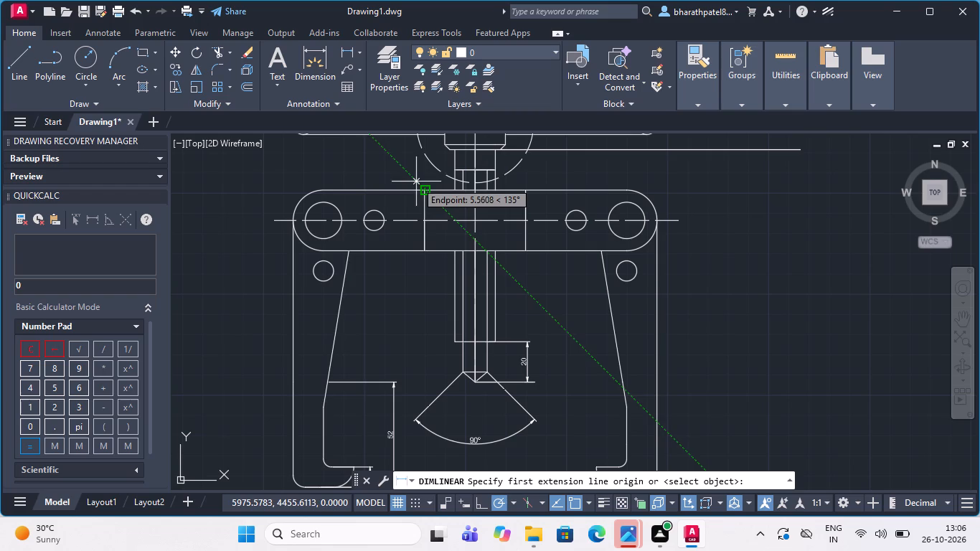
{"action": "scroll", "coordinate": [349, 355], "scroll_direction": "down", "scroll_amount": 1}
{"action": "scroll", "coordinate": [301, 411], "scroll_direction": "up", "scroll_amount": 3}
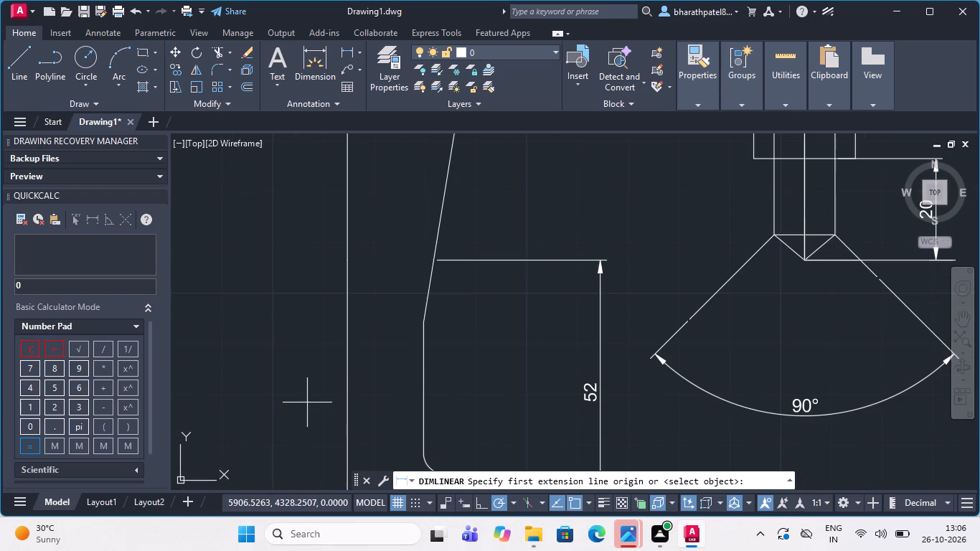
{"action": "left_click", "coordinate": [347, 339]}
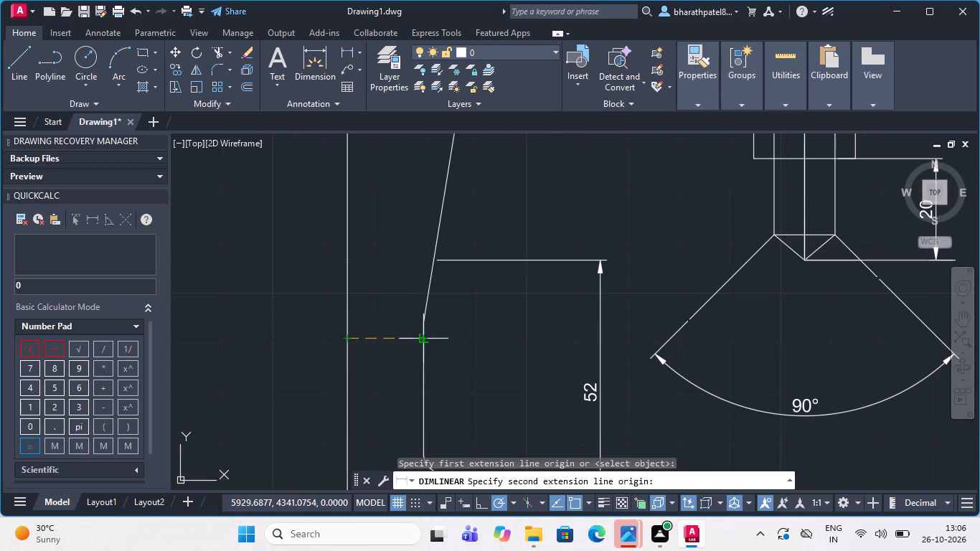
{"action": "left_click", "coordinate": [425, 339]}
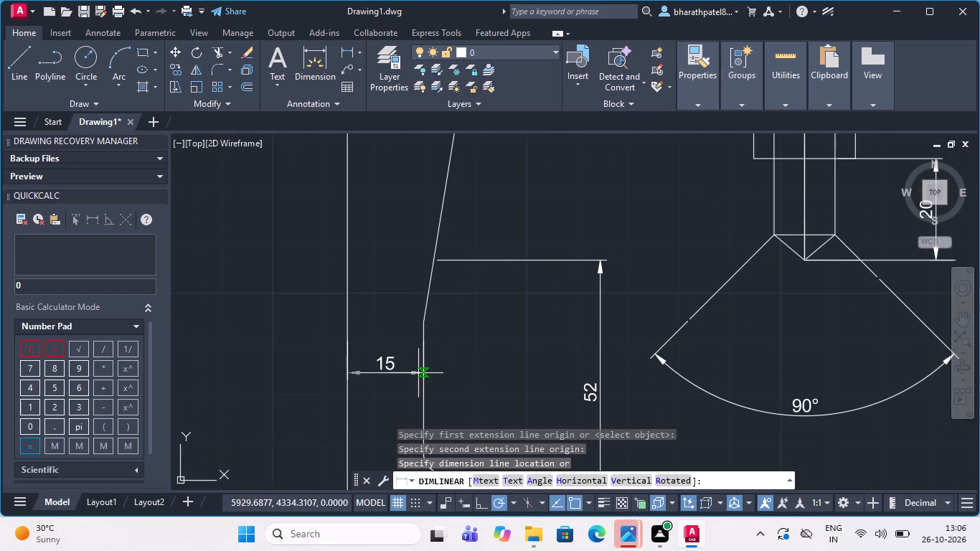
{"action": "scroll", "coordinate": [418, 372], "scroll_direction": "down", "scroll_amount": 1}
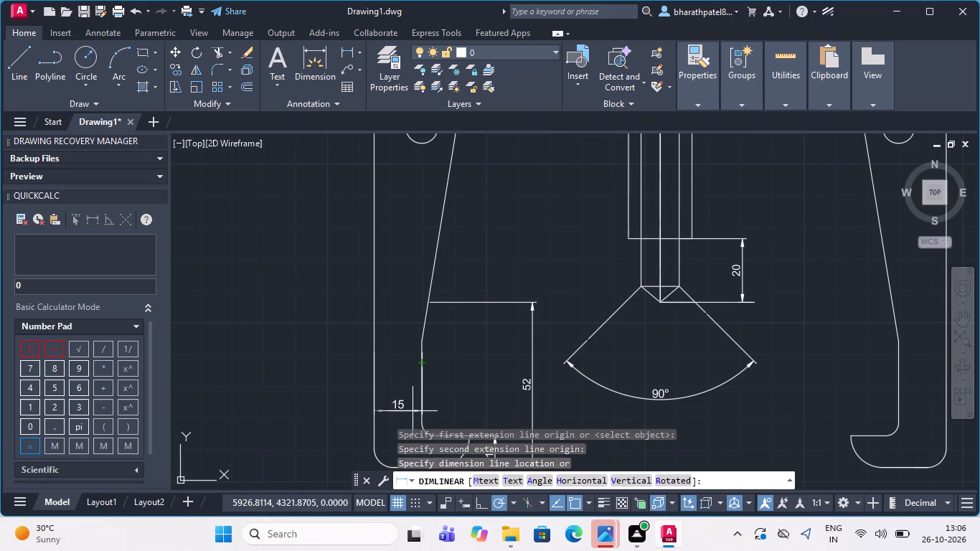
{"action": "left_click", "coordinate": [414, 382]}
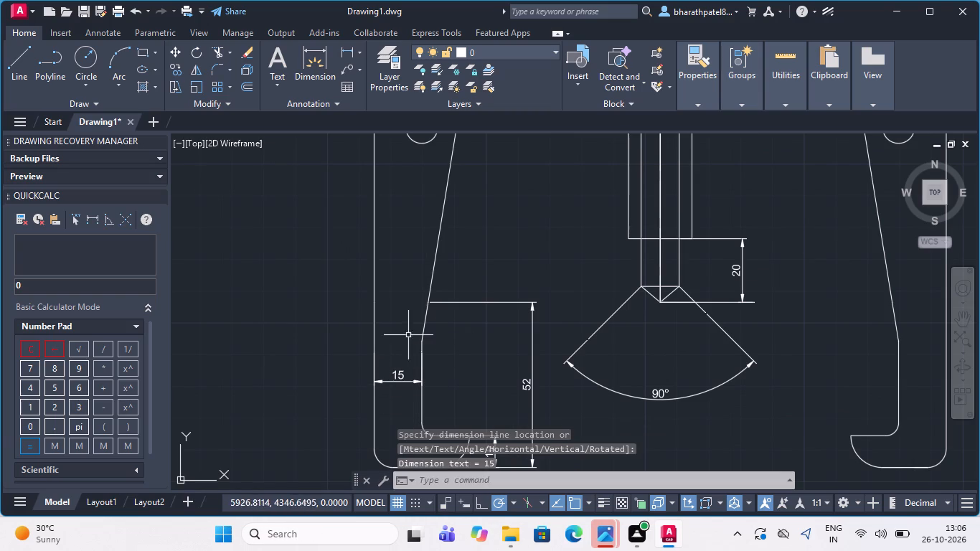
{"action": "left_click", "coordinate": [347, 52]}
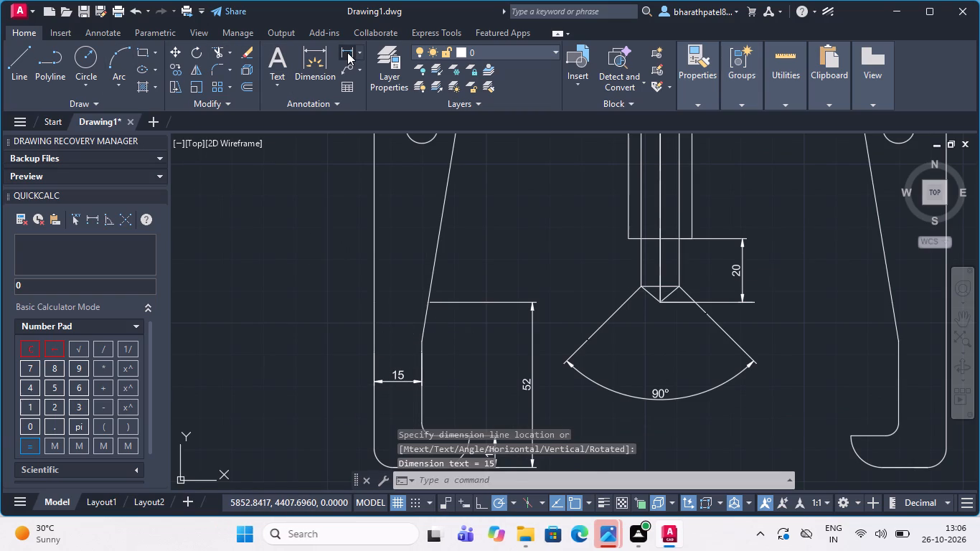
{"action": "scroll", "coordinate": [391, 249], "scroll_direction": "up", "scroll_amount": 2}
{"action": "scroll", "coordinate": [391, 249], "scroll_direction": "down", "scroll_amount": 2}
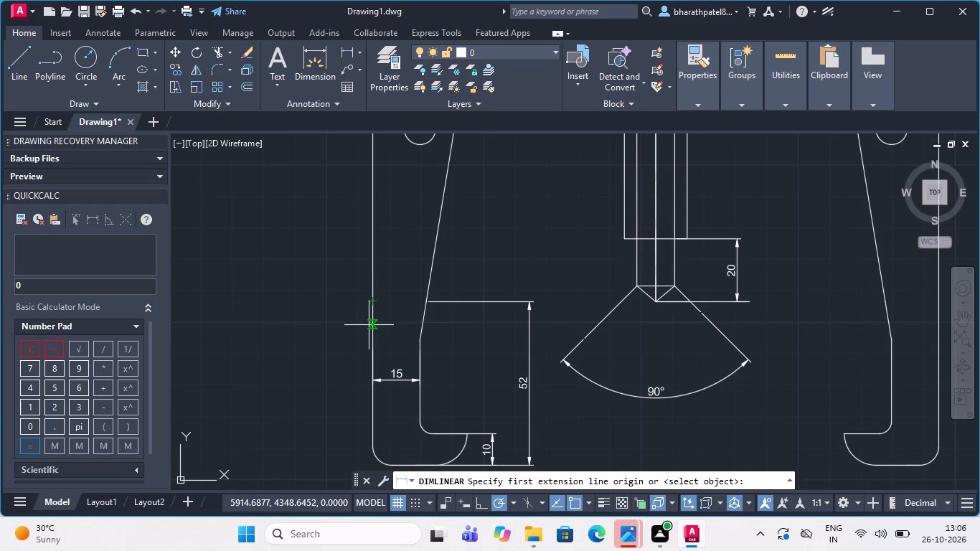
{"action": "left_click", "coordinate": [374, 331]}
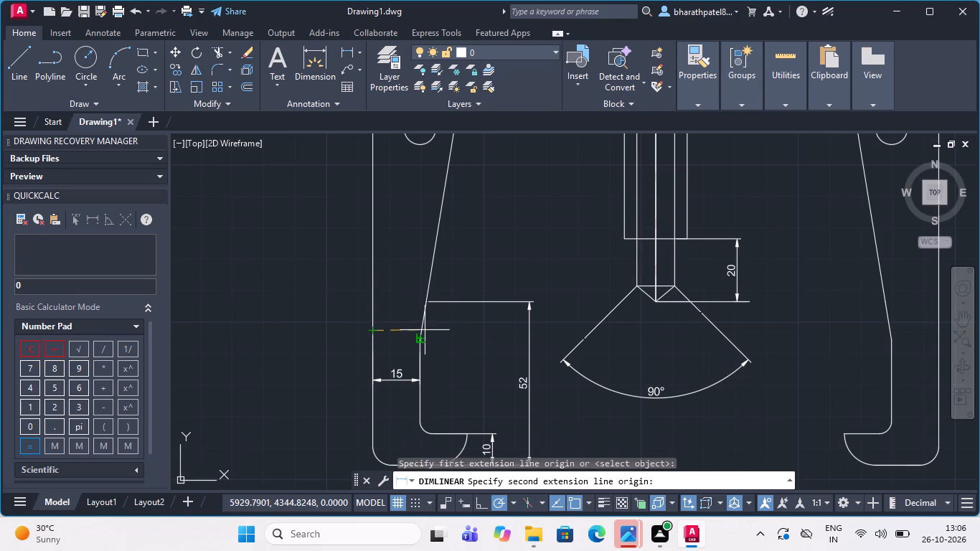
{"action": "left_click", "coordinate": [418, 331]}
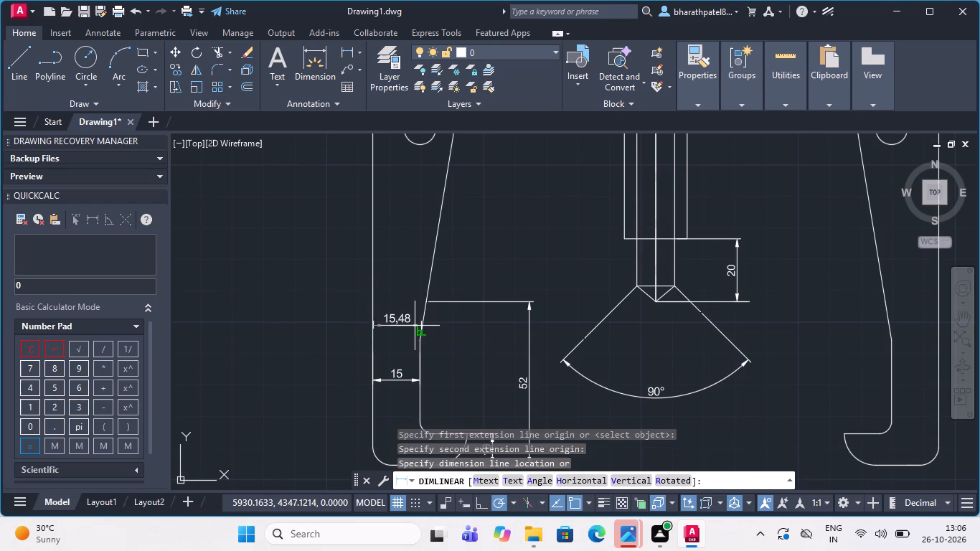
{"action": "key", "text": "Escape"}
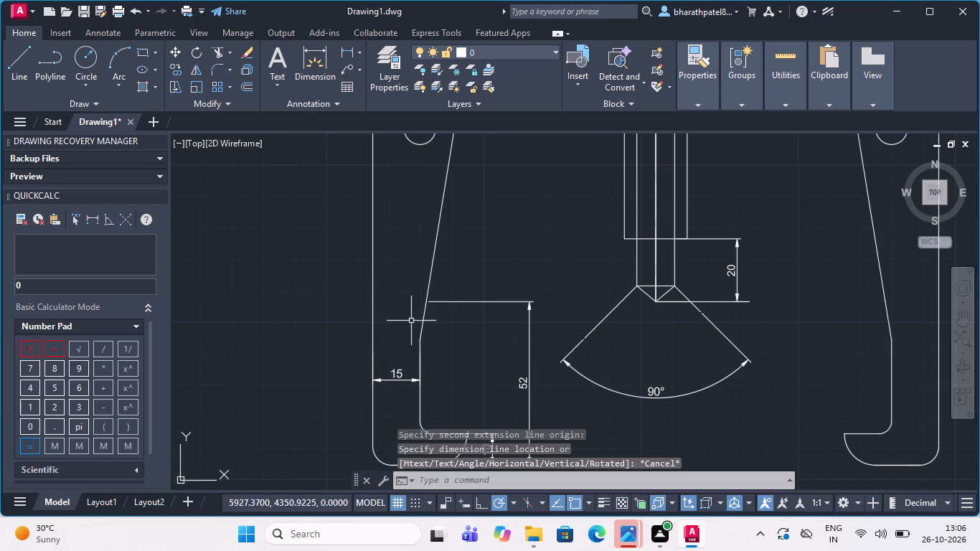
Draw a horizontal guide line from the bend corner on the left arm's inner edge leftward past the arm's outer edge.
{"action": "scroll", "coordinate": [413, 348], "scroll_direction": "up", "scroll_amount": 4}
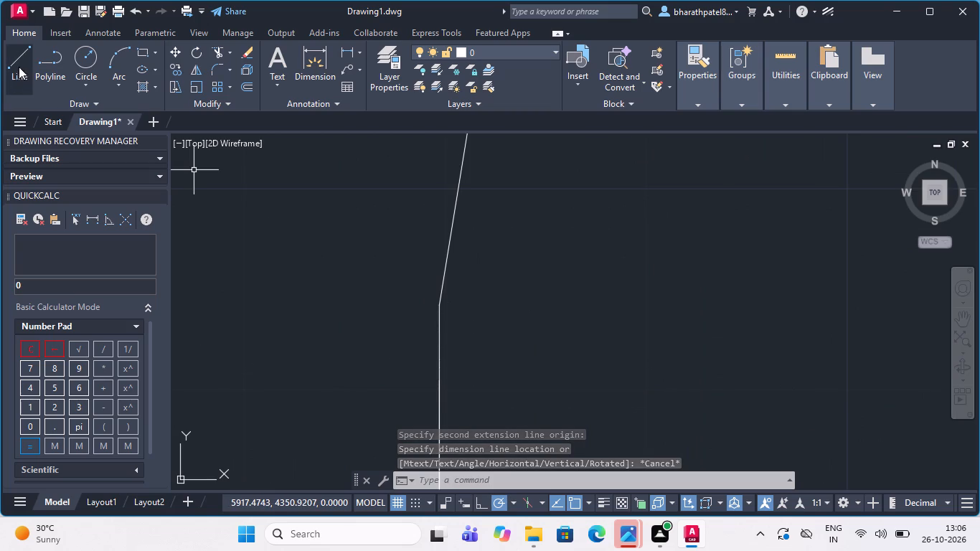
{"action": "left_click", "coordinate": [14, 62]}
{"action": "left_click", "coordinate": [441, 306]}
{"action": "scroll", "coordinate": [441, 301], "scroll_direction": "down", "scroll_amount": 2}
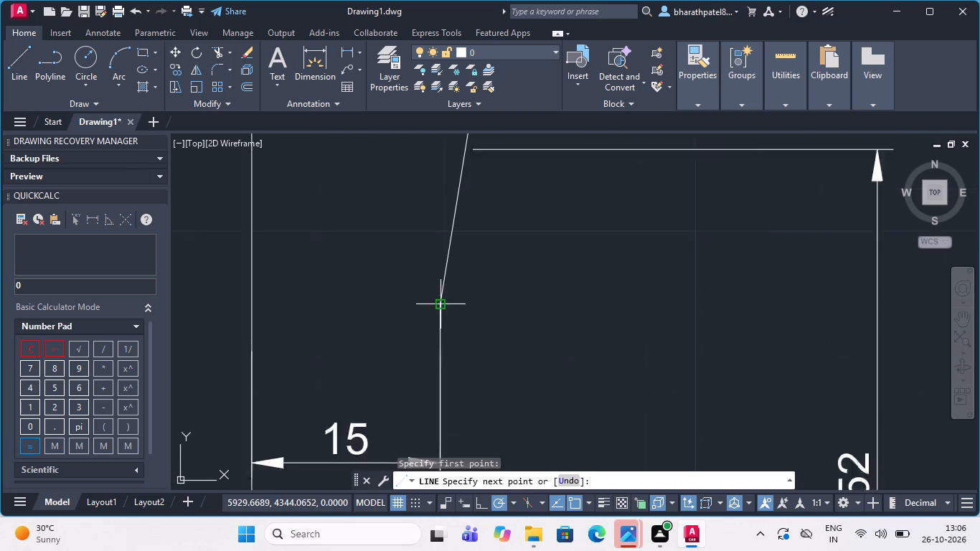
{"action": "scroll", "coordinate": [441, 301], "scroll_direction": "down", "scroll_amount": 2}
{"action": "left_click", "coordinate": [322, 302]}
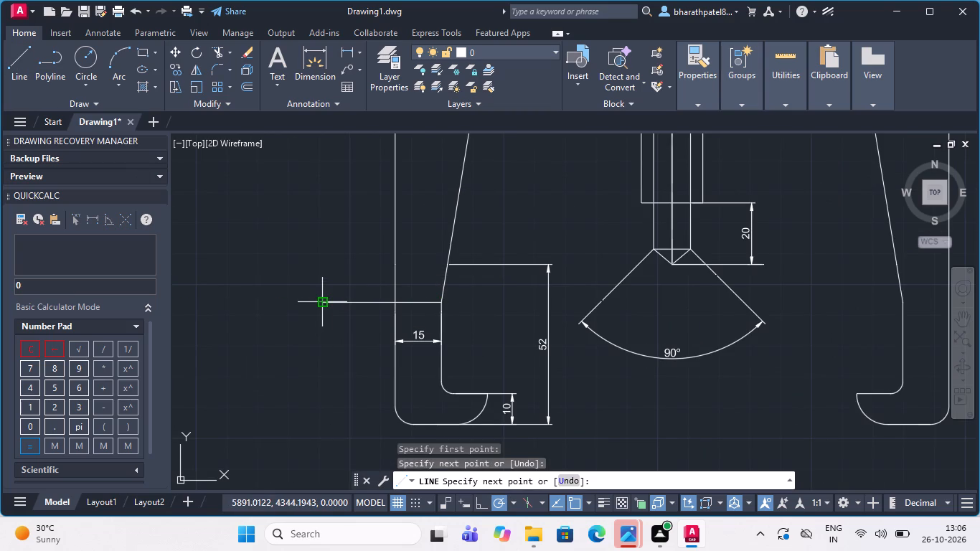
{"action": "key", "text": "Escape"}
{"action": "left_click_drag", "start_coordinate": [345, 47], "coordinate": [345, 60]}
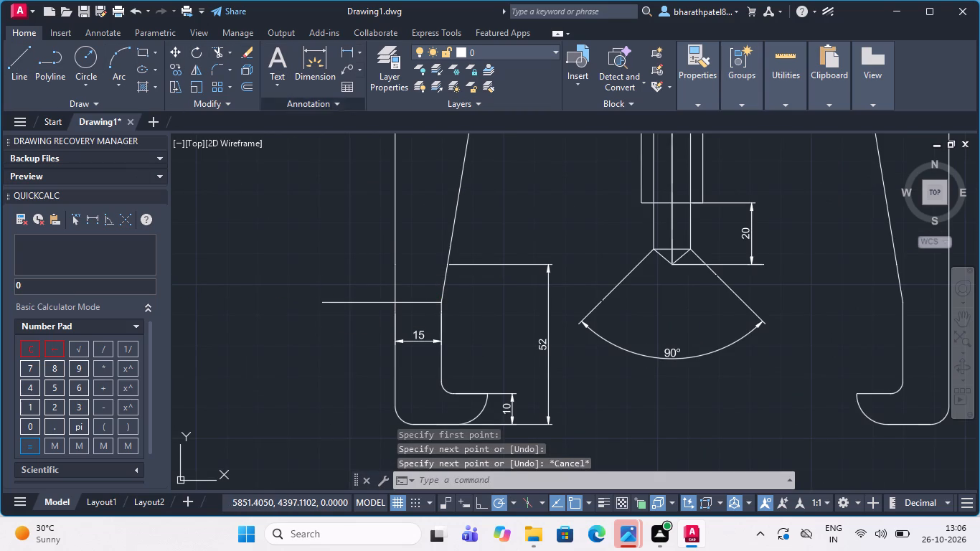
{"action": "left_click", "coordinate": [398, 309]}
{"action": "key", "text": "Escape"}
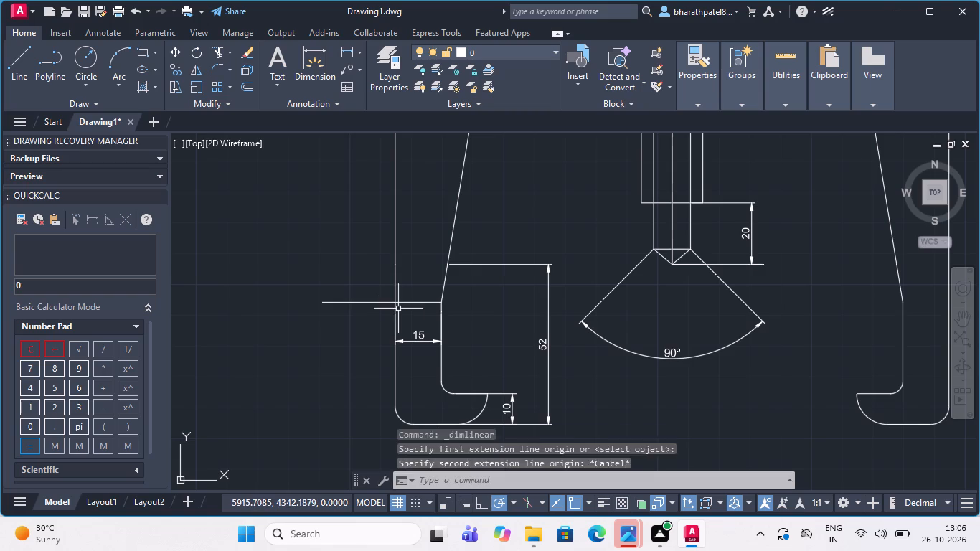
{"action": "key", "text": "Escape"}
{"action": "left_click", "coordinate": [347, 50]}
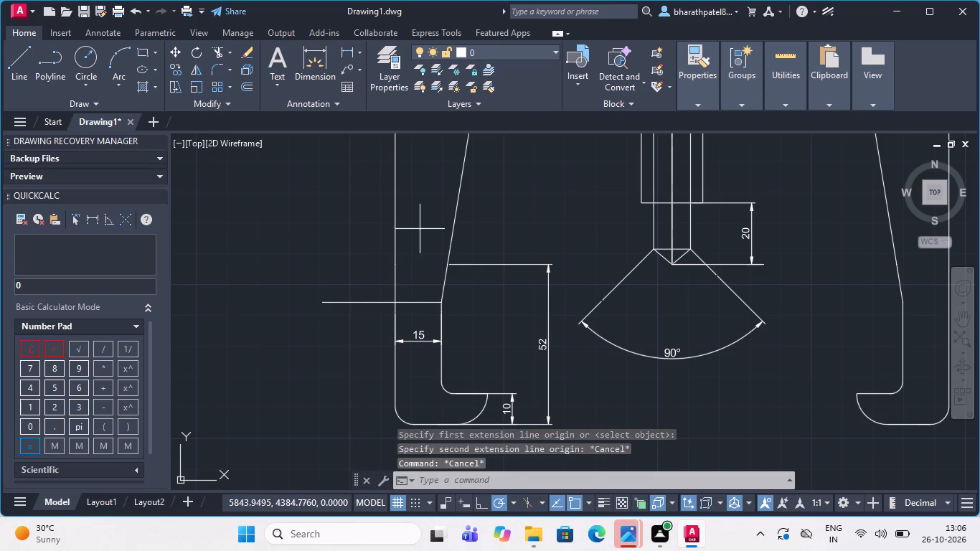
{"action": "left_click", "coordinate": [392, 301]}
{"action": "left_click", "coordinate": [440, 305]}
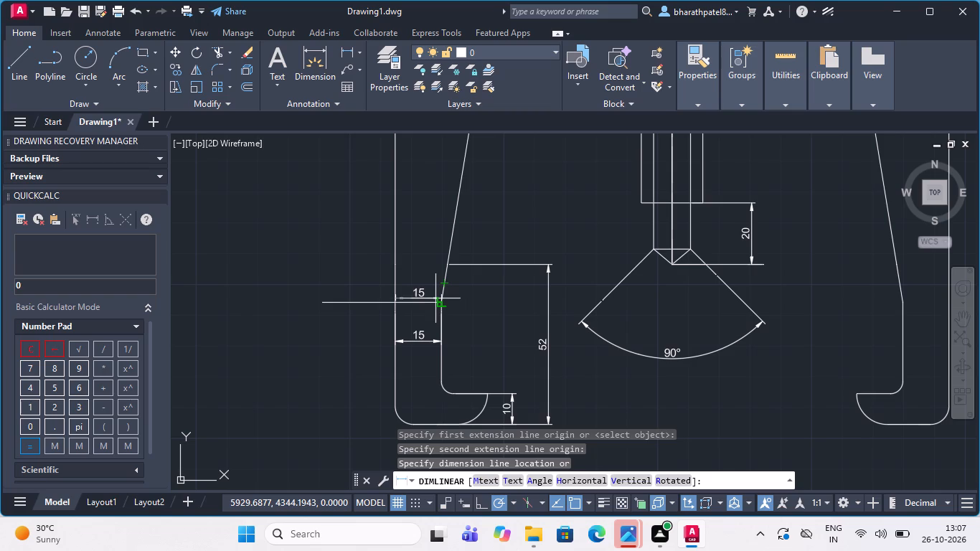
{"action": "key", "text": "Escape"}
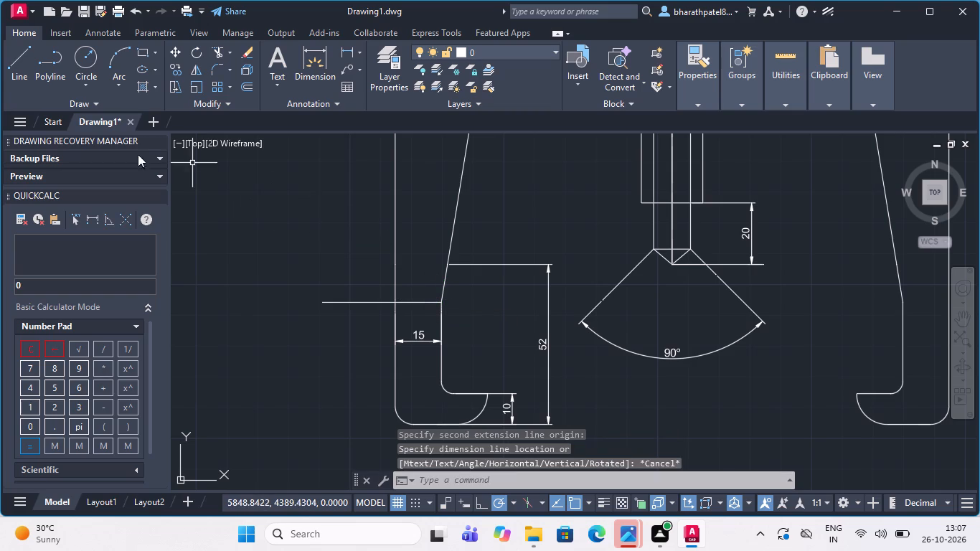
Draw a horizontal guide line about 17 units long across the left arm at screw-tip level, from outer edge to slanted inner edge.
{"action": "left_click", "coordinate": [18, 64]}
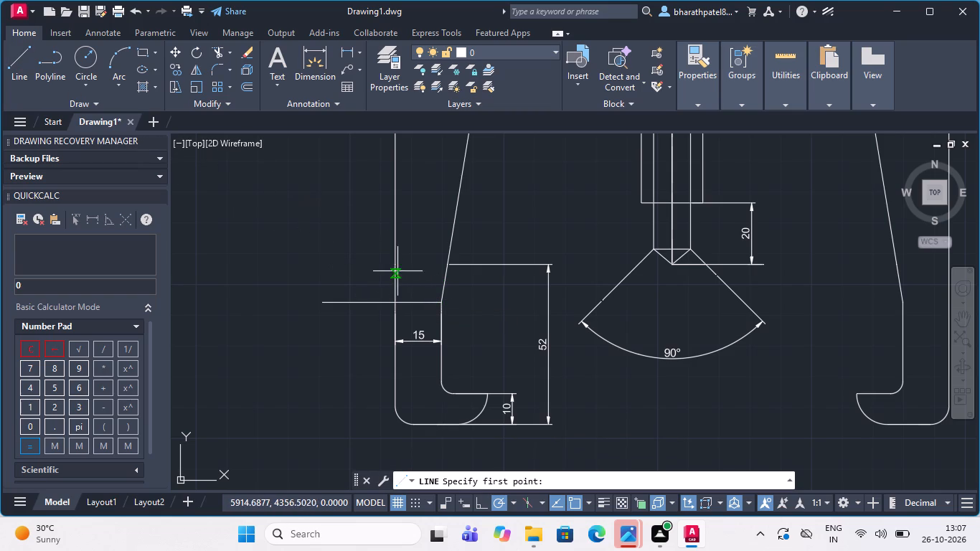
{"action": "left_click", "coordinate": [395, 267]}
{"action": "left_click", "coordinate": [444, 265]}
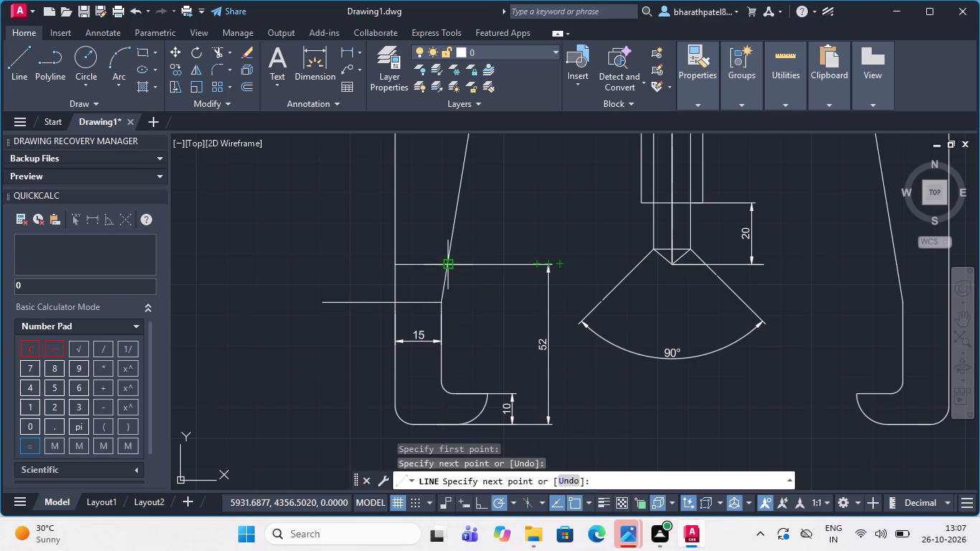
{"action": "key", "text": "Escape"}
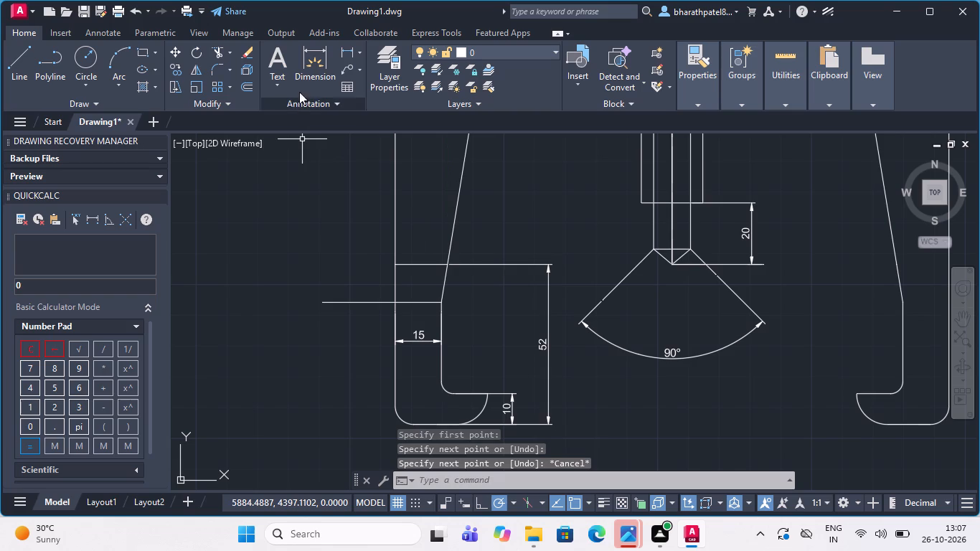
Add a horizontal linear dimension for the left arm's width at screw-tip level, placed just above the guide line.
{"action": "left_click", "coordinate": [350, 50]}
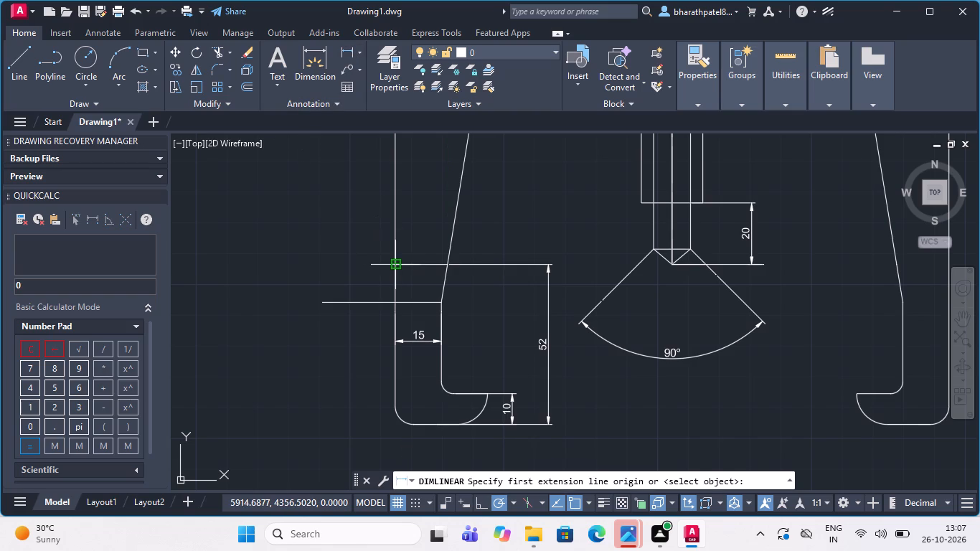
{"action": "left_click", "coordinate": [395, 265]}
{"action": "left_click", "coordinate": [448, 264]}
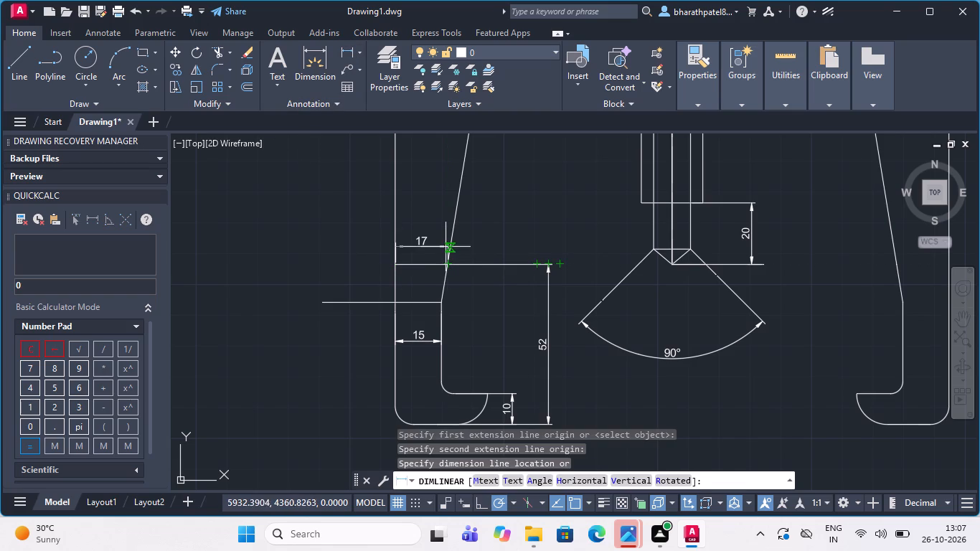
{"action": "left_click", "coordinate": [442, 250]}
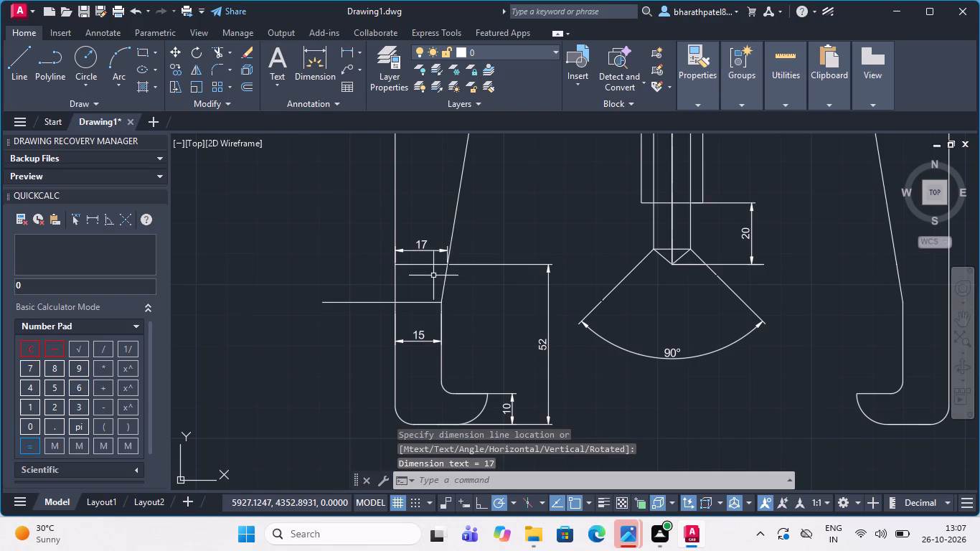
Delete both horizontal guide lines on the left arm, at screw-tip level and at the bend.
{"action": "left_click", "coordinate": [429, 264]}
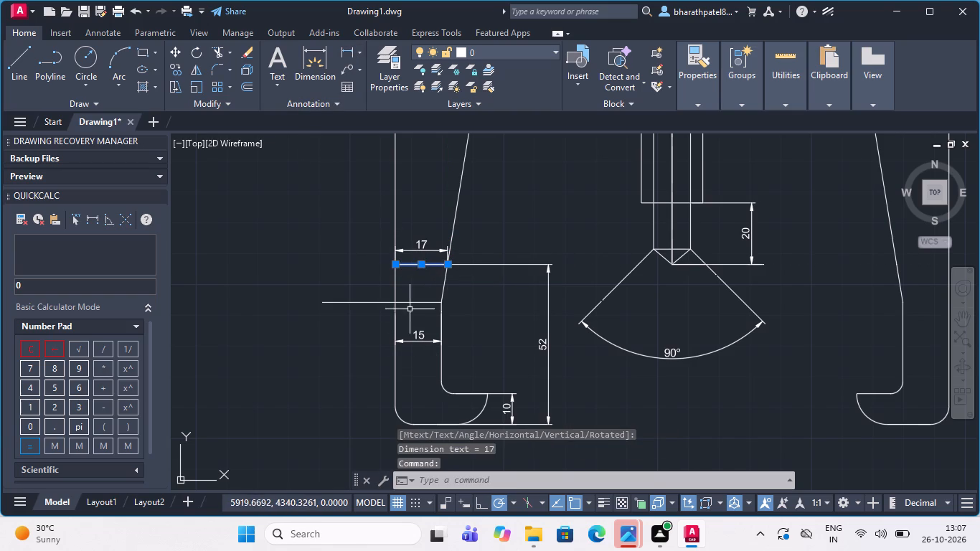
{"action": "left_click", "coordinate": [408, 302]}
{"action": "key", "text": "Delete"}
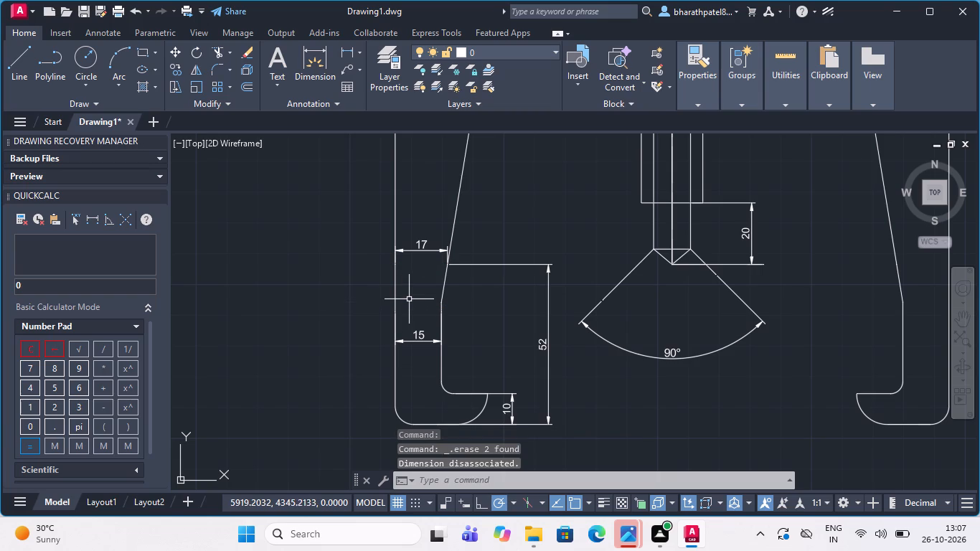
Examine the puller's front view, including the arms, crossbar and screw, for what still needs dimensions or cleanup.
{"action": "scroll", "coordinate": [405, 279], "scroll_direction": "down", "scroll_amount": 5}
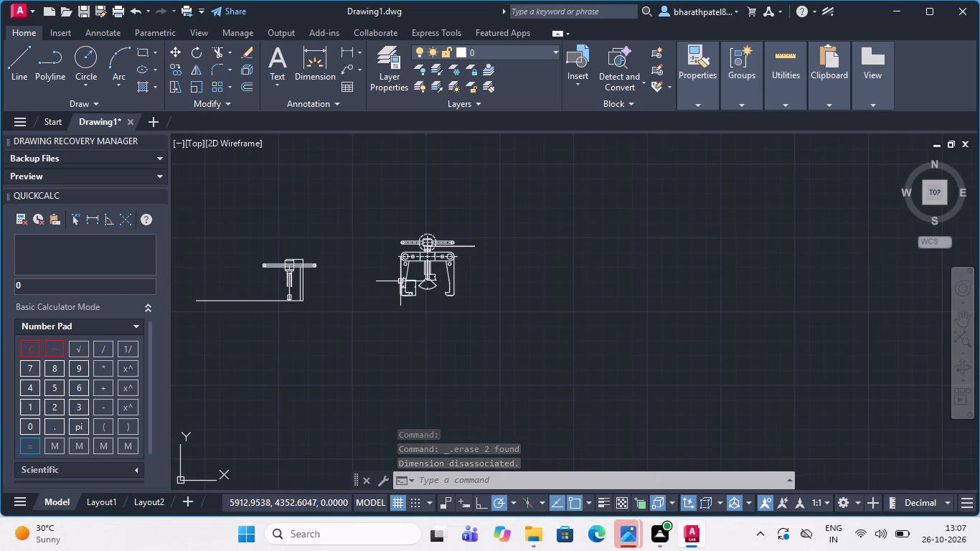
{"action": "scroll", "coordinate": [448, 266], "scroll_direction": "up", "scroll_amount": 3}
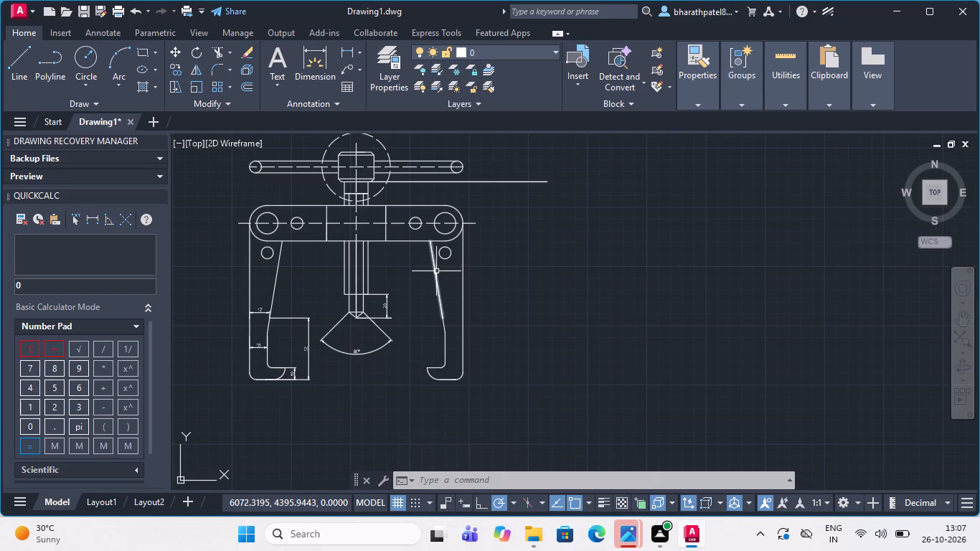
{"action": "scroll", "coordinate": [398, 319], "scroll_direction": "down", "scroll_amount": 1}
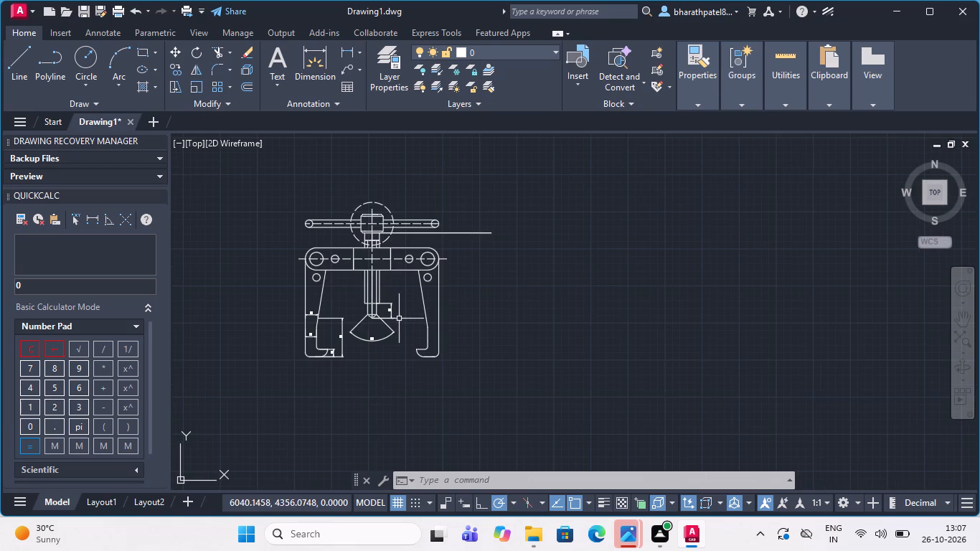
{"action": "scroll", "coordinate": [377, 320], "scroll_direction": "up", "scroll_amount": 2}
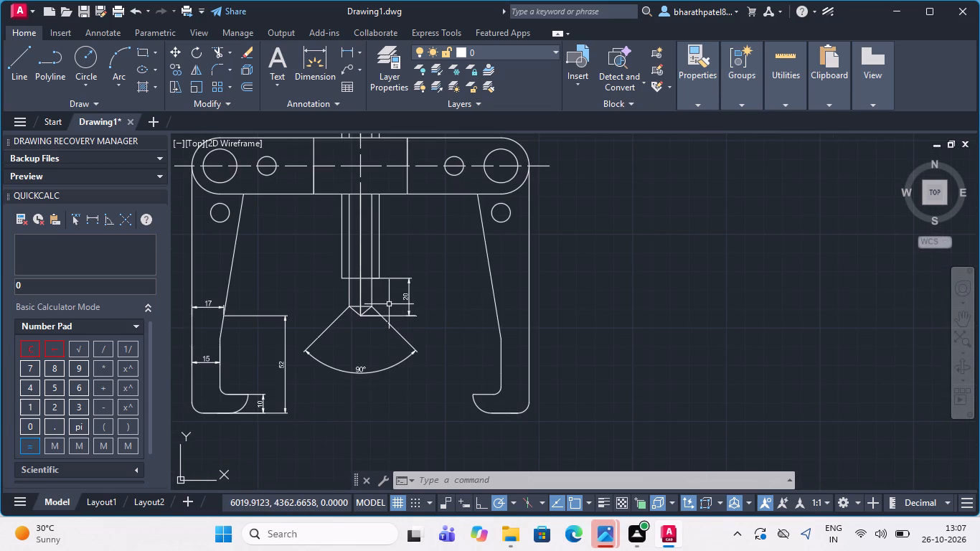
{"action": "scroll", "coordinate": [399, 281], "scroll_direction": "down", "scroll_amount": 1}
{"action": "scroll", "coordinate": [399, 281], "scroll_direction": "up", "scroll_amount": 2}
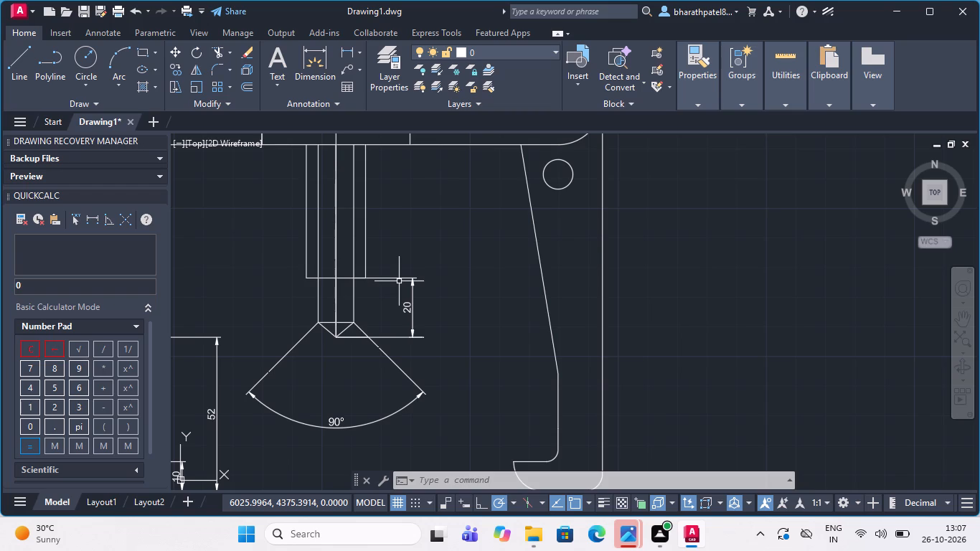
{"action": "scroll", "coordinate": [399, 281], "scroll_direction": "down", "scroll_amount": 2}
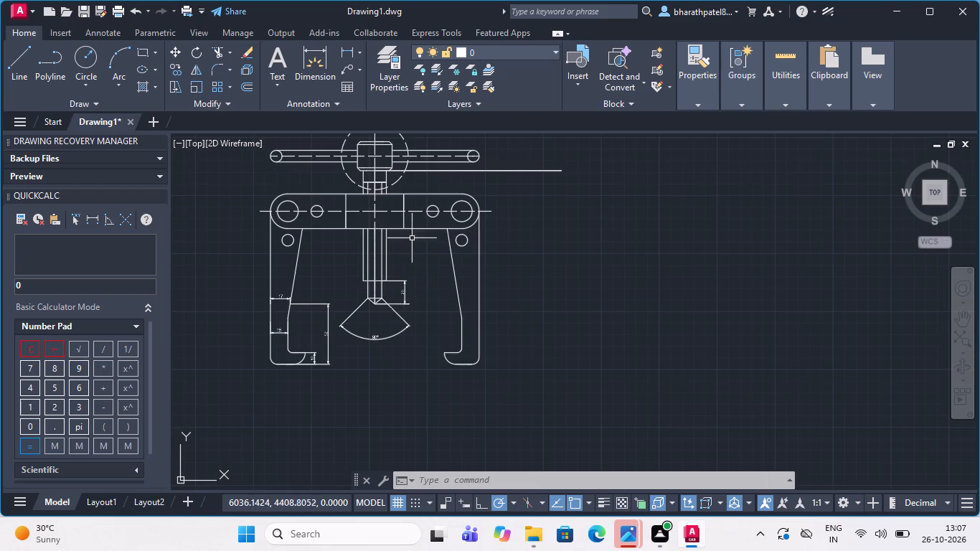
{"action": "scroll", "coordinate": [259, 214], "scroll_direction": "up", "scroll_amount": 2}
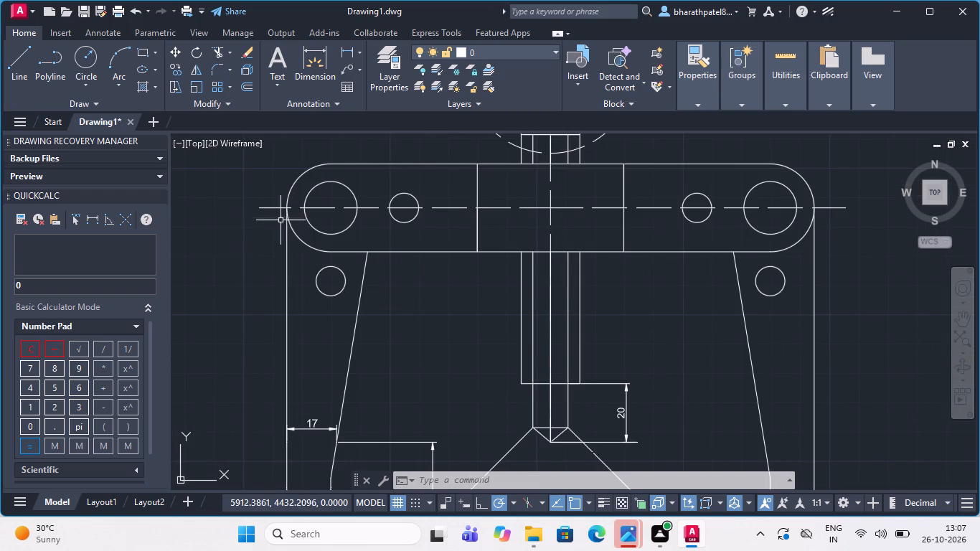
{"action": "scroll", "coordinate": [315, 230], "scroll_direction": "down", "scroll_amount": 2}
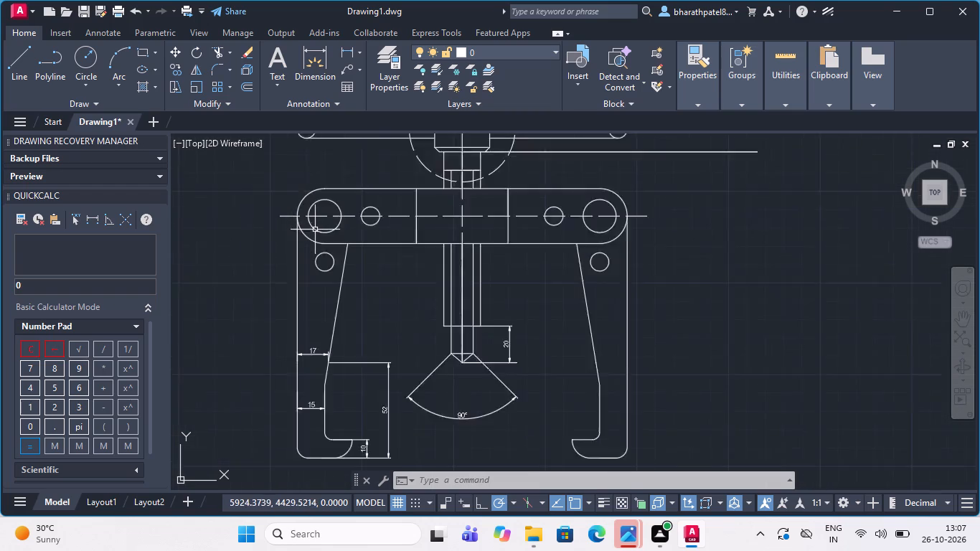
Delete the three overlapping solid vertical lines along the screw's axis, between the crossbar's lower edge and the screw tip.
{"action": "scroll", "coordinate": [451, 253], "scroll_direction": "up", "scroll_amount": 2}
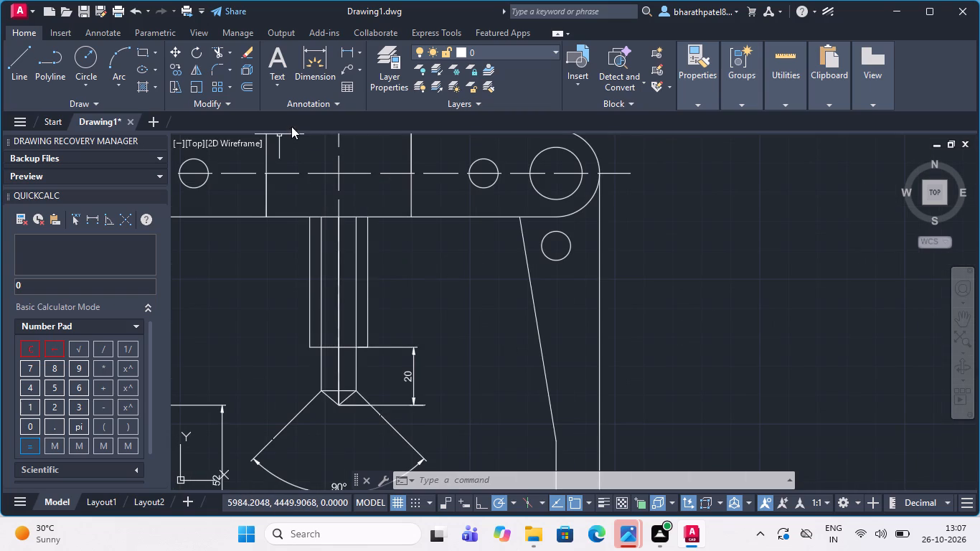
{"action": "left_click", "coordinate": [339, 285]}
{"action": "key", "text": "Delete"}
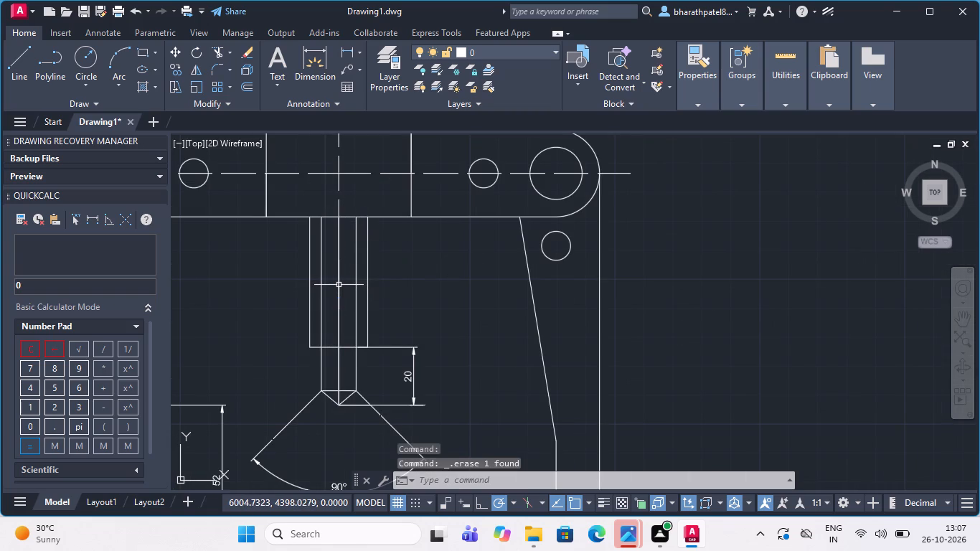
{"action": "left_click", "coordinate": [339, 285]}
{"action": "key", "text": "Delete"}
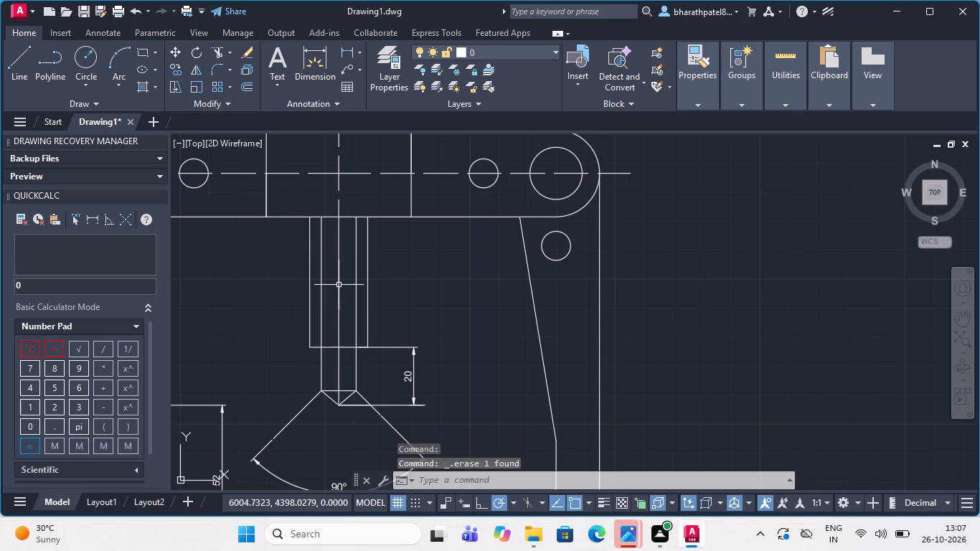
{"action": "left_click", "coordinate": [339, 285]}
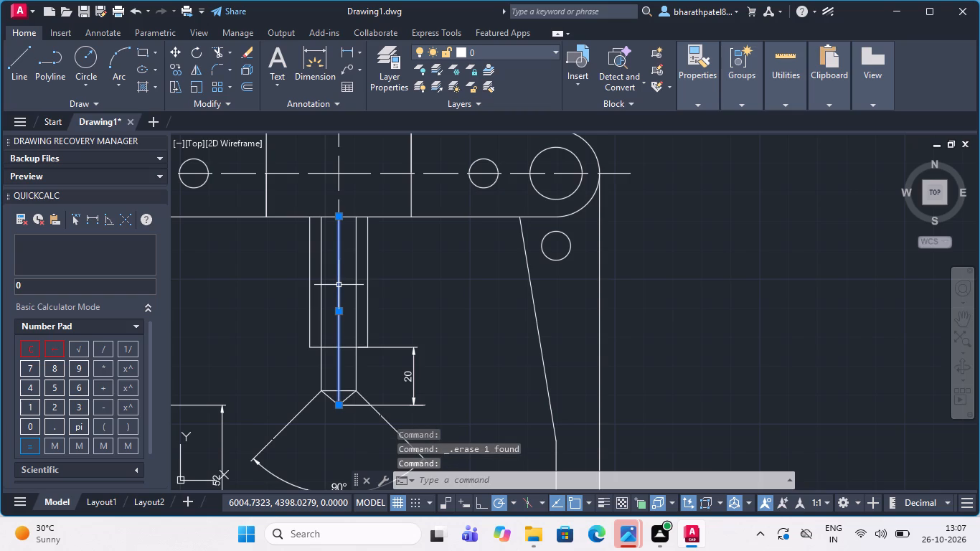
{"action": "key", "text": "Delete"}
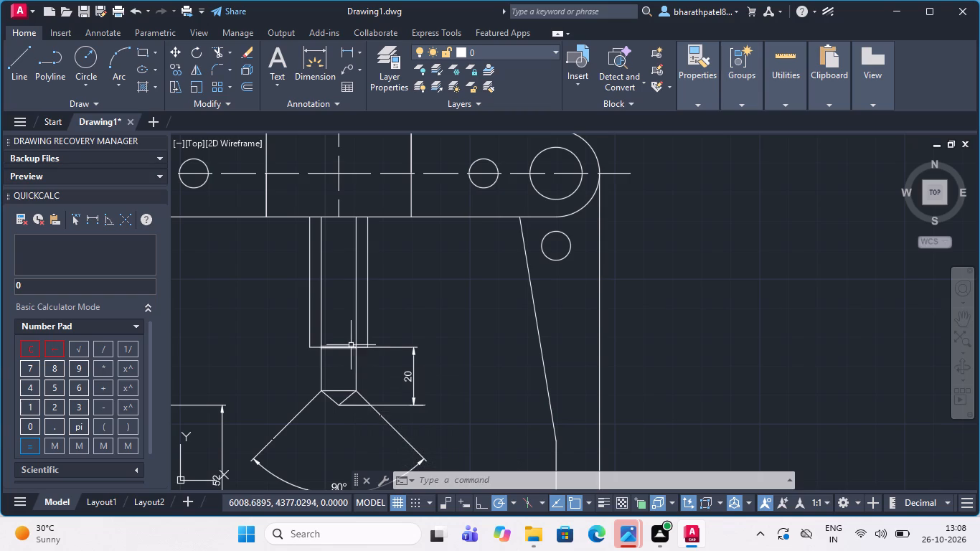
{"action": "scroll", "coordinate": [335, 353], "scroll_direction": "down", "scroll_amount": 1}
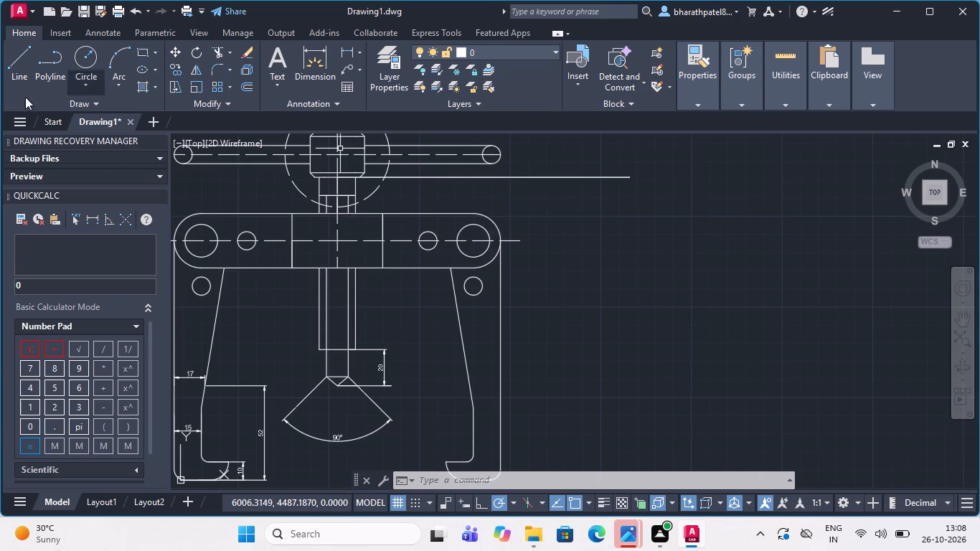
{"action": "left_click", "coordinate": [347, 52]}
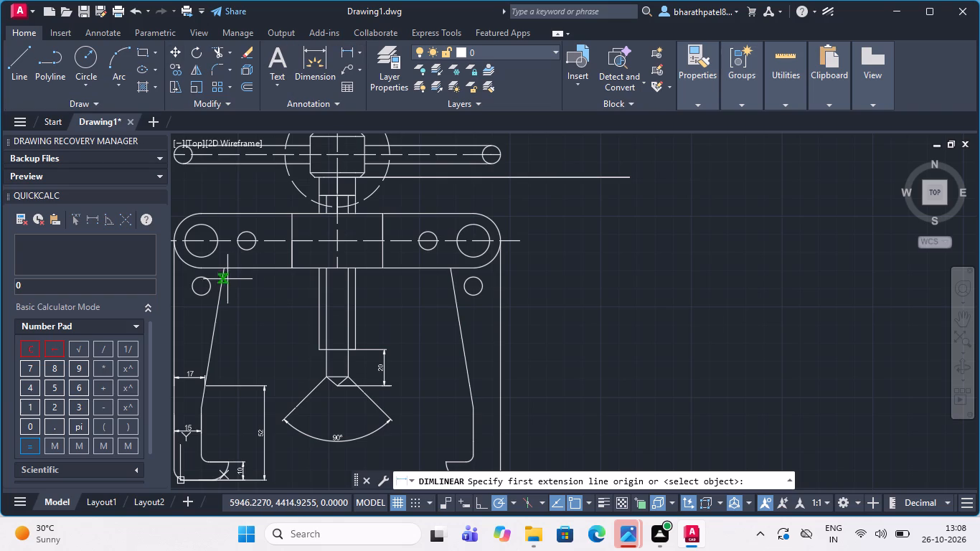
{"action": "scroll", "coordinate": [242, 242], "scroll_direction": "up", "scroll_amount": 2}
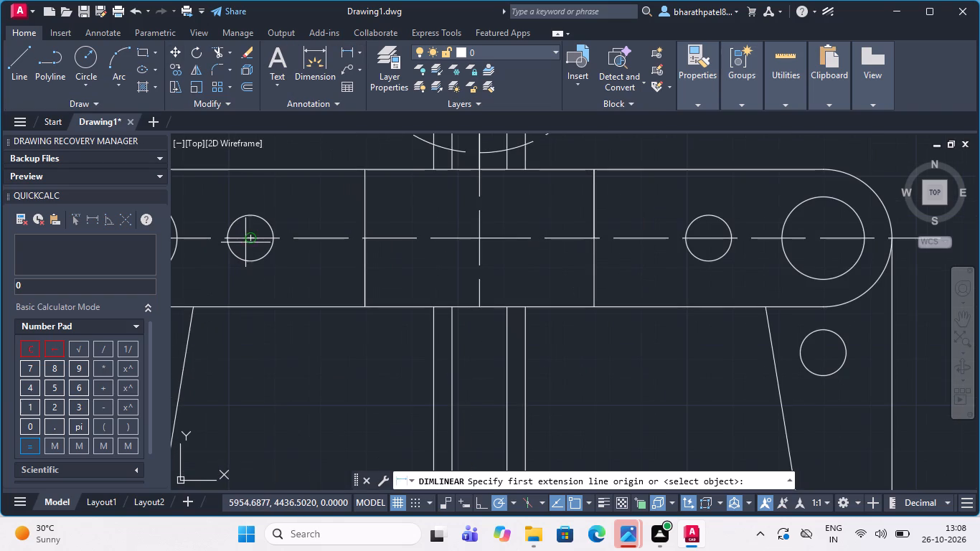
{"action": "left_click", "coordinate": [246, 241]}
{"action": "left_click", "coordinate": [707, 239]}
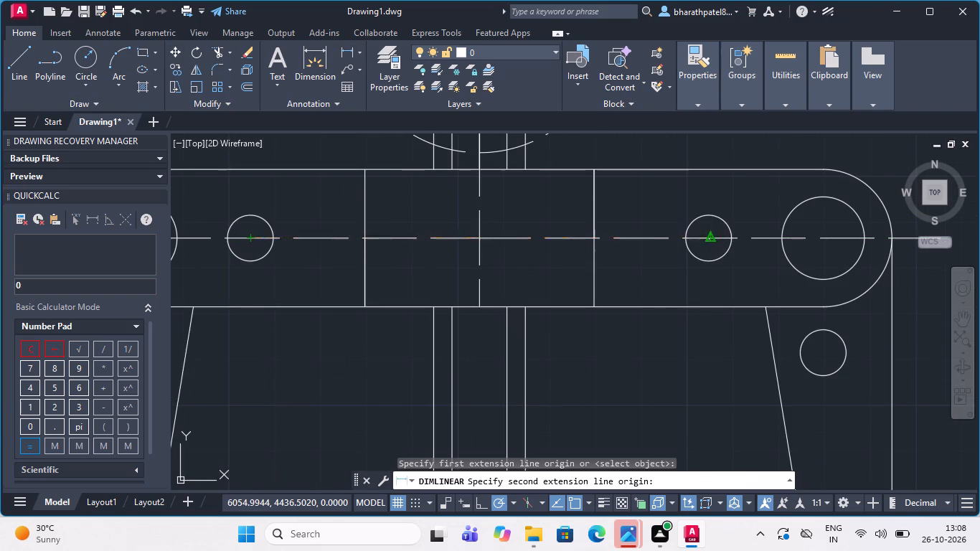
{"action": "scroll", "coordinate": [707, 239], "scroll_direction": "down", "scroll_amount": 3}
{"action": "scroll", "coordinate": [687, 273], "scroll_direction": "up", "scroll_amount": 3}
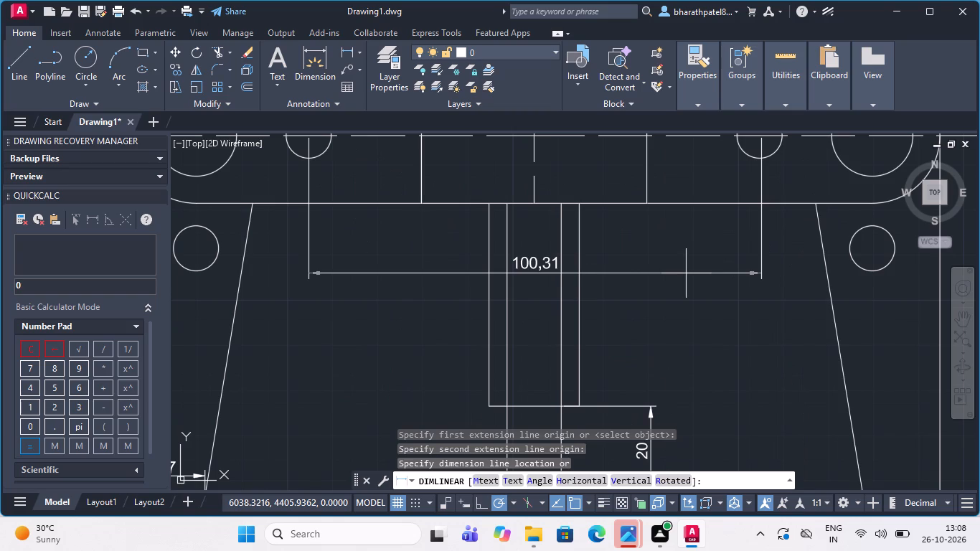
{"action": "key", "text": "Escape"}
Add a horizontal linear dimension for the crossbar's central block width, between its two vertical edges, placed just below the crossbar.
{"action": "left_click", "coordinate": [345, 51]}
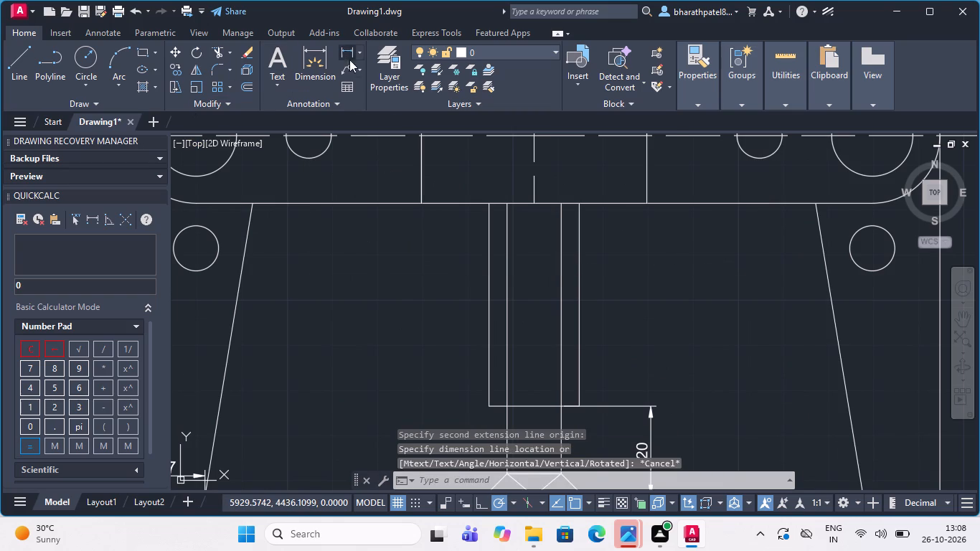
{"action": "left_click", "coordinate": [420, 204]}
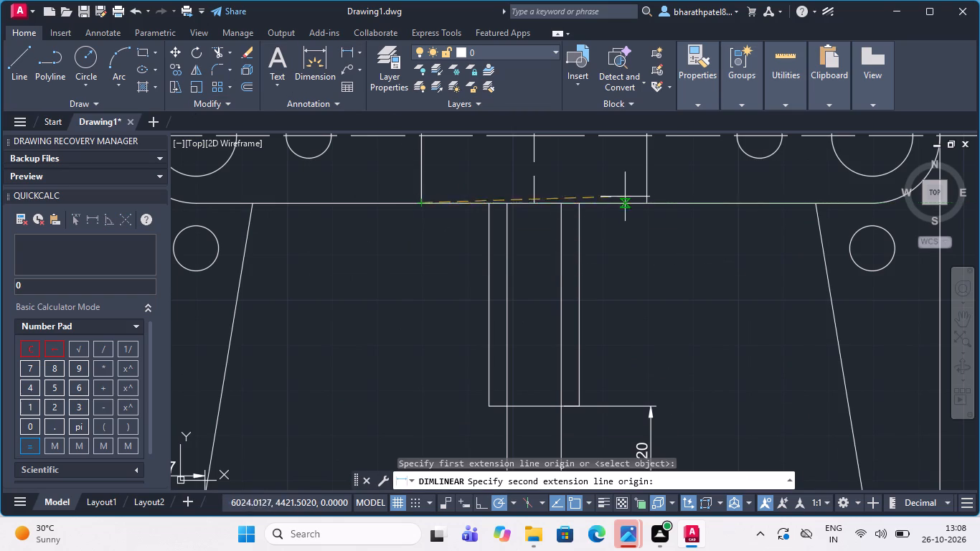
{"action": "left_click", "coordinate": [645, 206]}
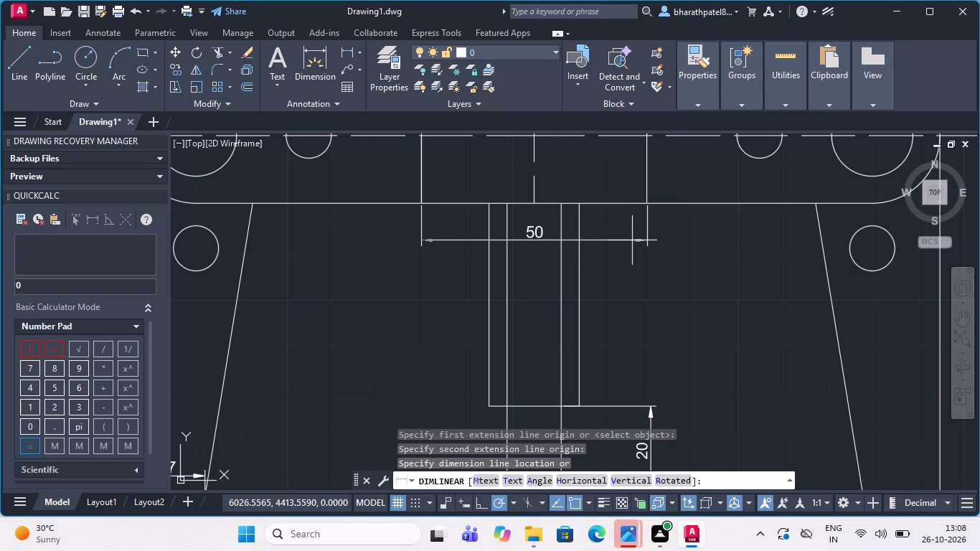
{"action": "left_click", "coordinate": [631, 242]}
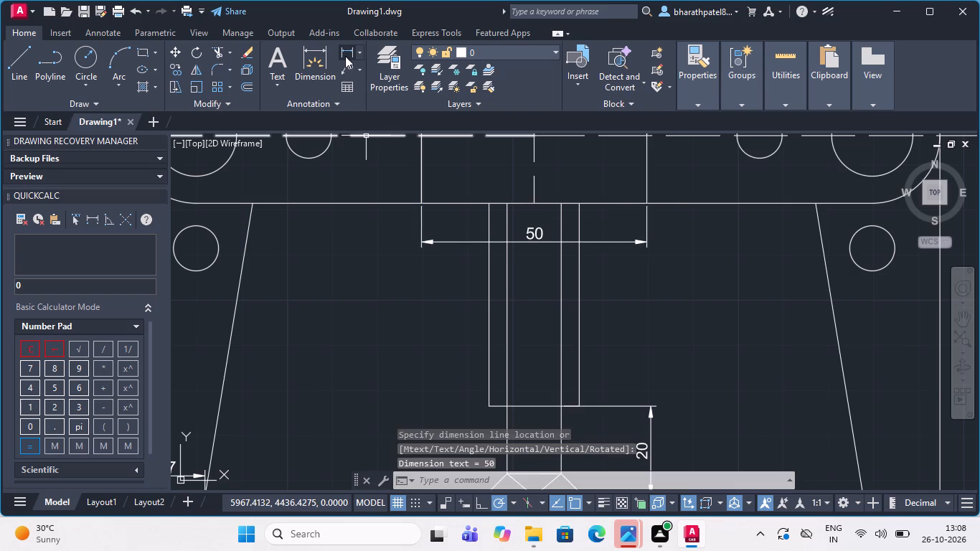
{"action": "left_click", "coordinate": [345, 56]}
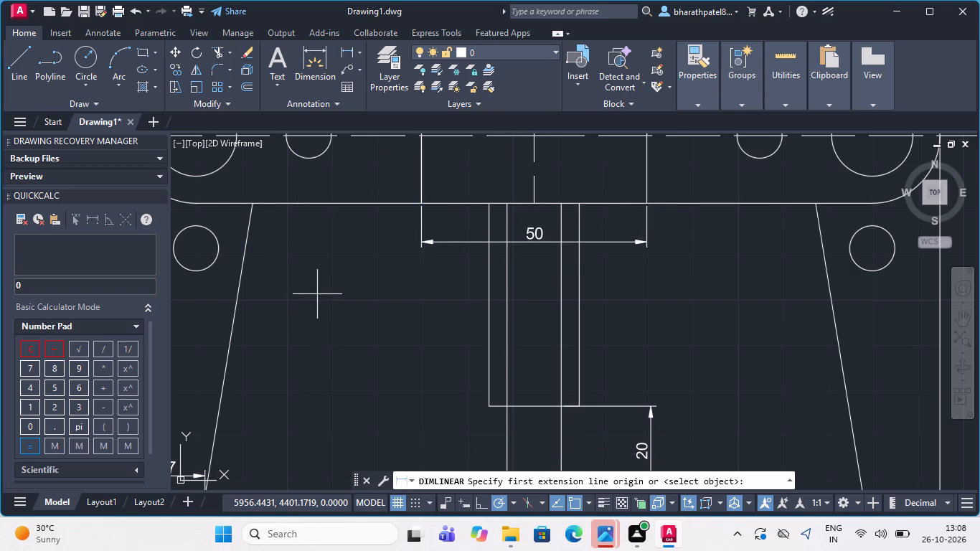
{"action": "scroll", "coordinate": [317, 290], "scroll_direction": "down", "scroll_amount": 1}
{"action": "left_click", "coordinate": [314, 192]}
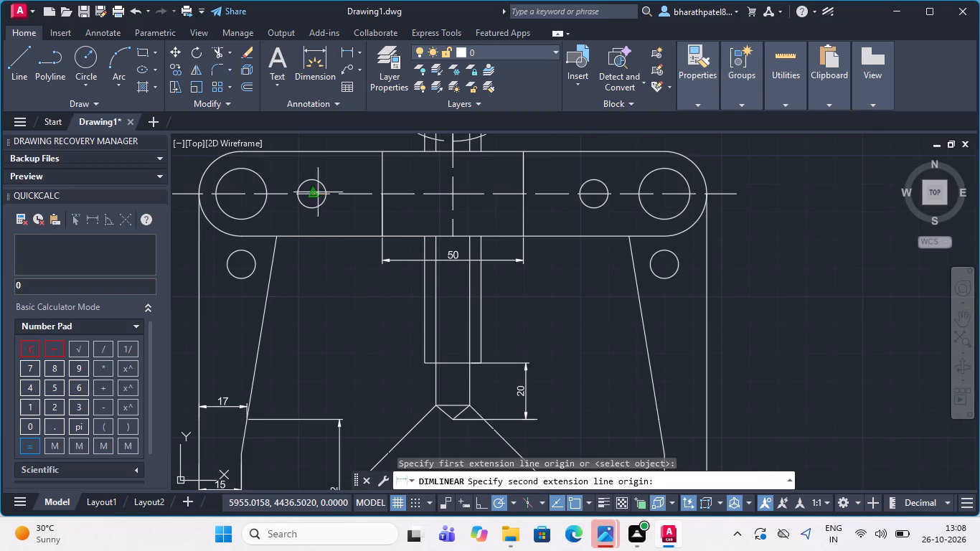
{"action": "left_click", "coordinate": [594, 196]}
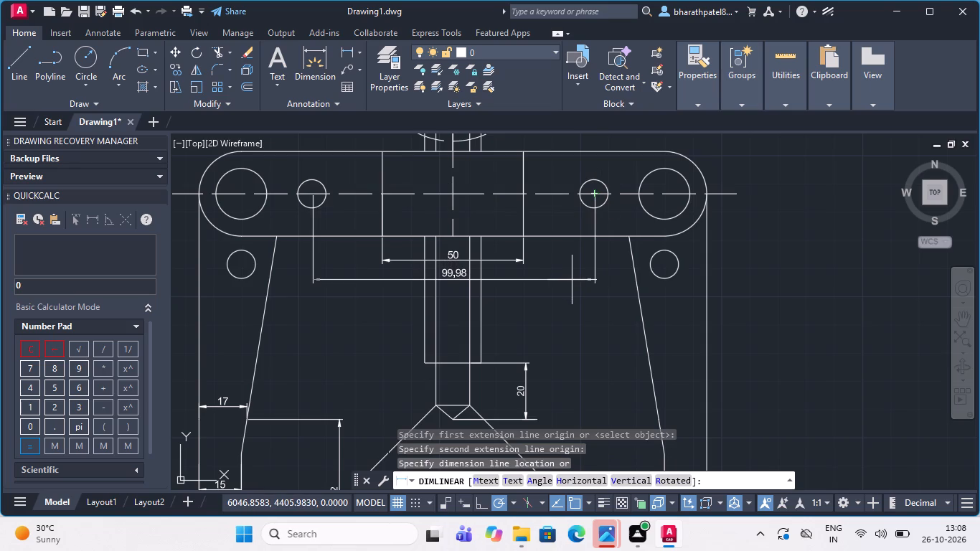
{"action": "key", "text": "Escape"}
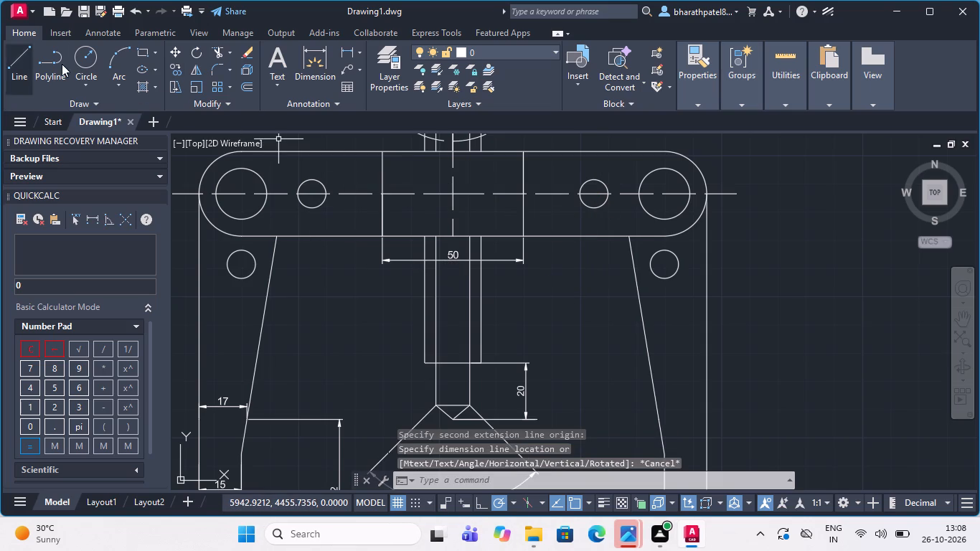
Add a horizontal linear dimension between the centres of the crossbar's two small holes, placed just below the block-width dimension.
{"action": "left_click", "coordinate": [342, 54]}
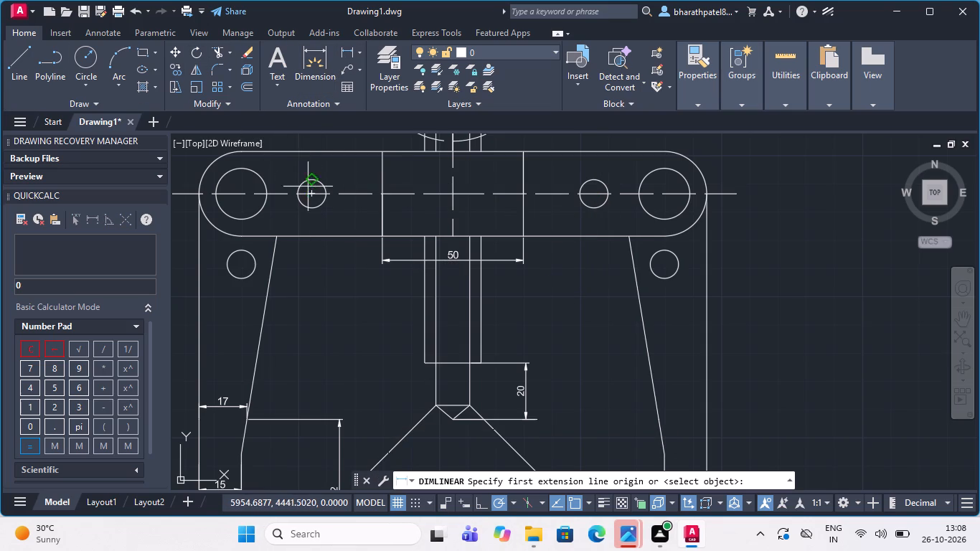
{"action": "left_click", "coordinate": [310, 192]}
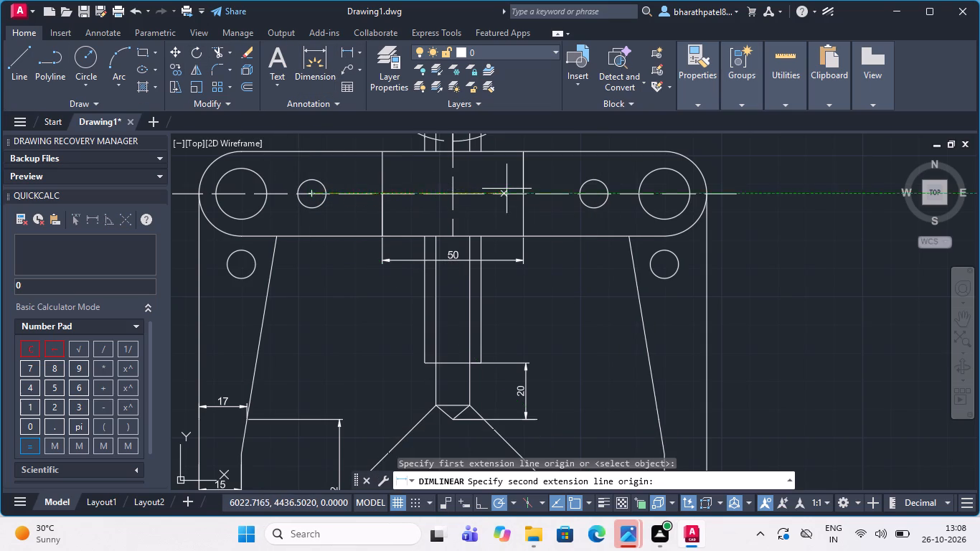
{"action": "left_click", "coordinate": [590, 198]}
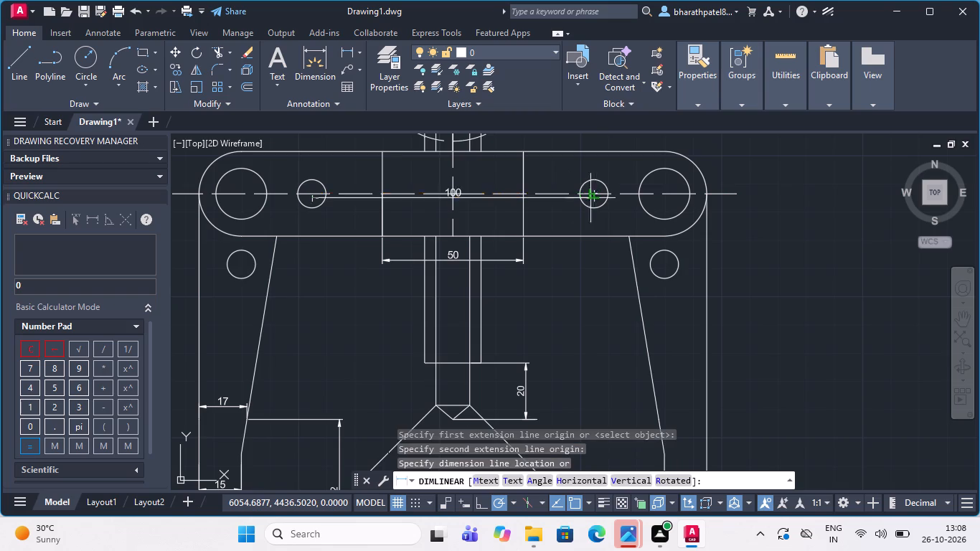
{"action": "left_click", "coordinate": [534, 284]}
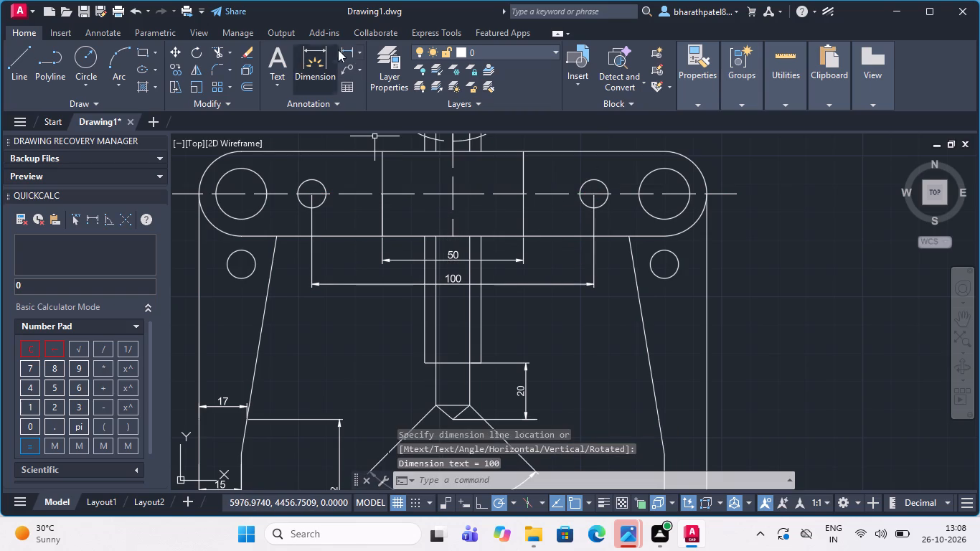
Add a horizontal linear dimension between the centres of the crossbar's two large end holes, placed below the small-hole spacing dimension.
{"action": "left_click_drag", "start_coordinate": [348, 50], "coordinate": [344, 61]}
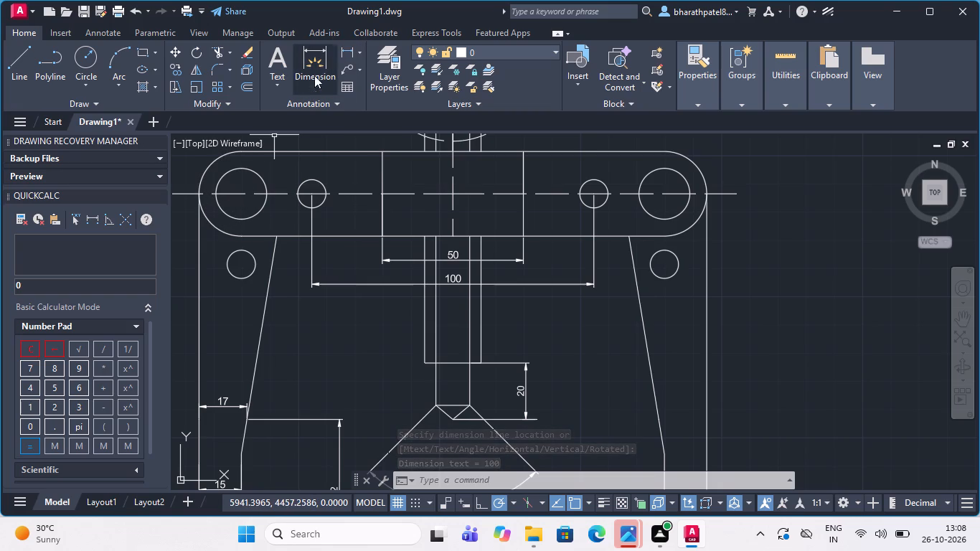
{"action": "left_click", "coordinate": [346, 49]}
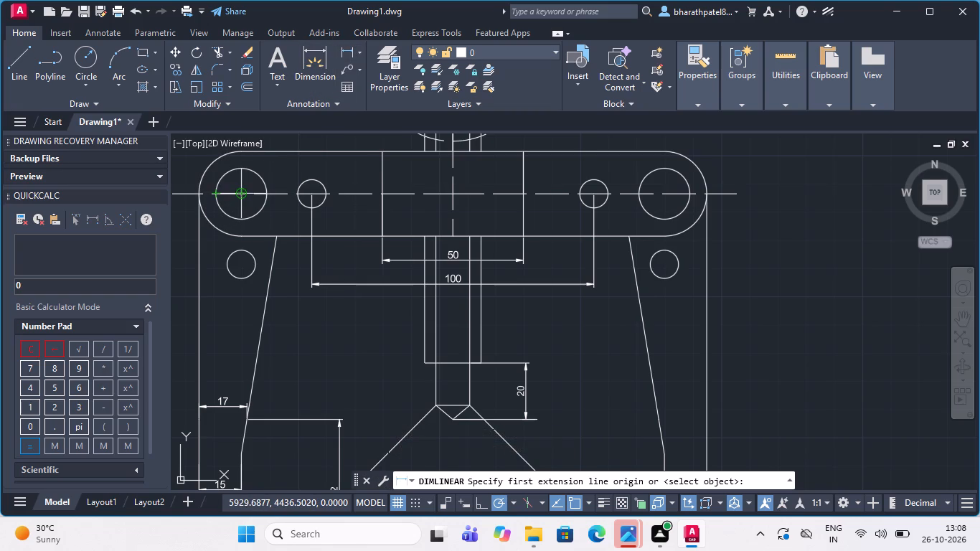
{"action": "left_click", "coordinate": [241, 192]}
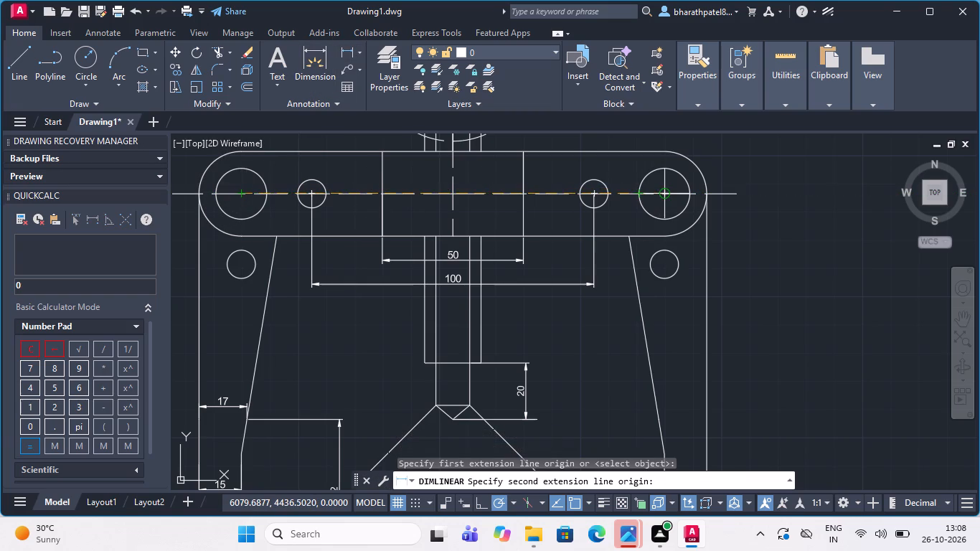
{"action": "left_click", "coordinate": [662, 191]}
{"action": "scroll", "coordinate": [661, 193], "scroll_direction": "down", "scroll_amount": 2}
{"action": "scroll", "coordinate": [669, 242], "scroll_direction": "up", "scroll_amount": 3}
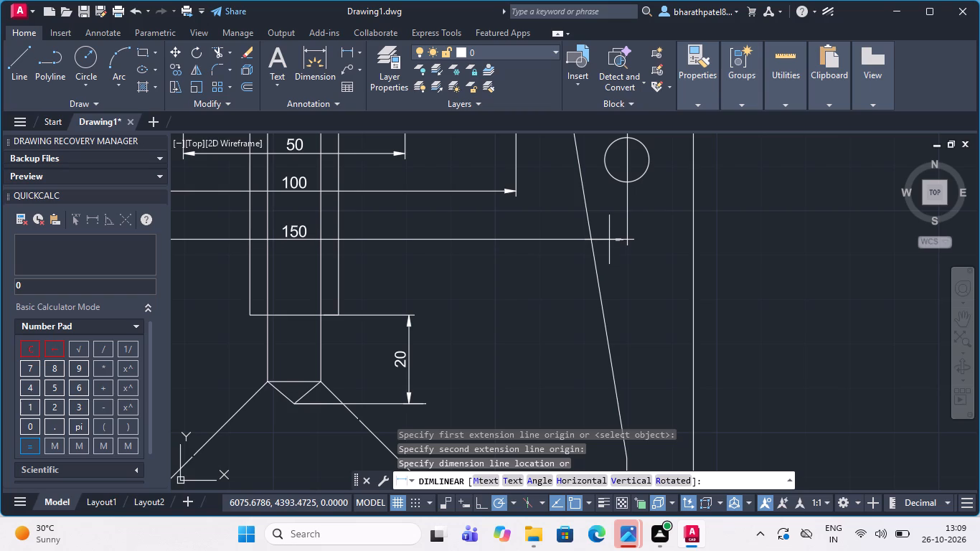
{"action": "left_click", "coordinate": [609, 240]}
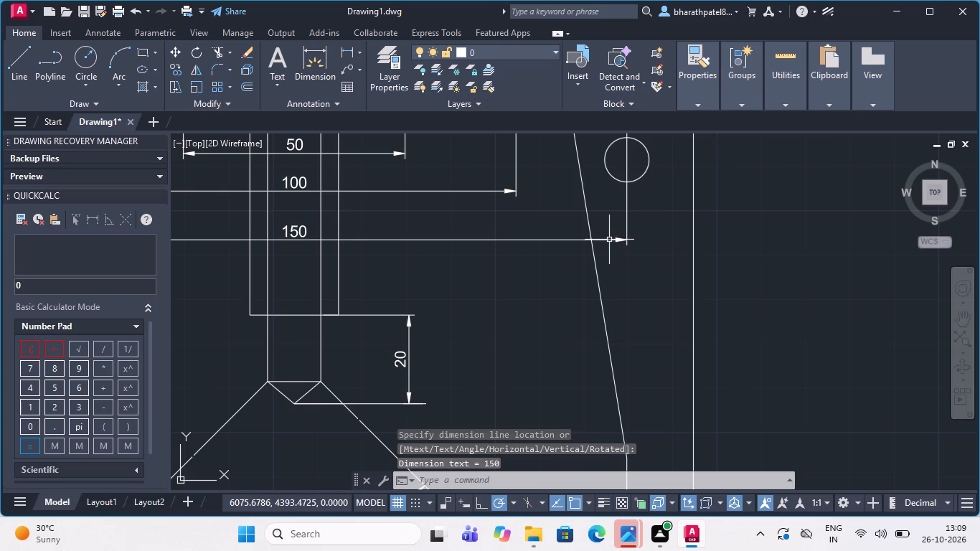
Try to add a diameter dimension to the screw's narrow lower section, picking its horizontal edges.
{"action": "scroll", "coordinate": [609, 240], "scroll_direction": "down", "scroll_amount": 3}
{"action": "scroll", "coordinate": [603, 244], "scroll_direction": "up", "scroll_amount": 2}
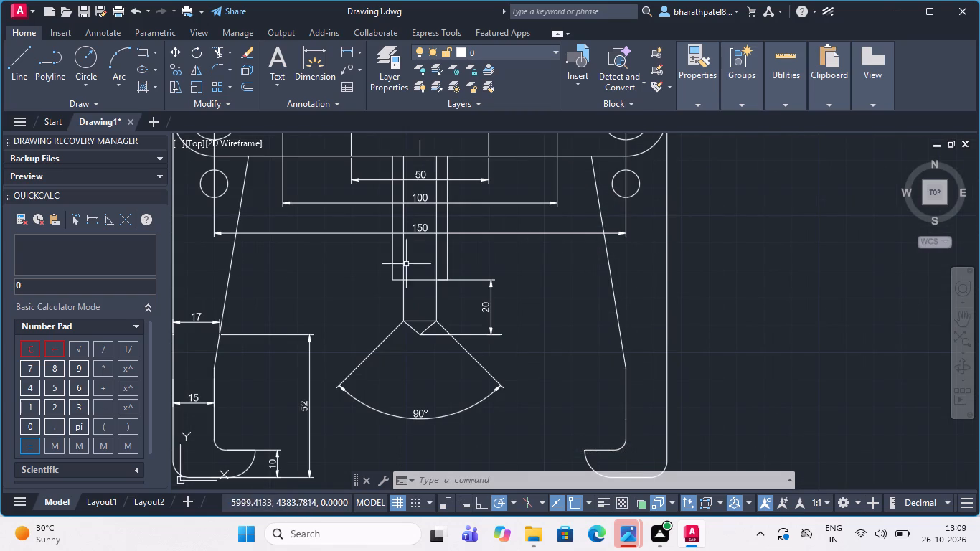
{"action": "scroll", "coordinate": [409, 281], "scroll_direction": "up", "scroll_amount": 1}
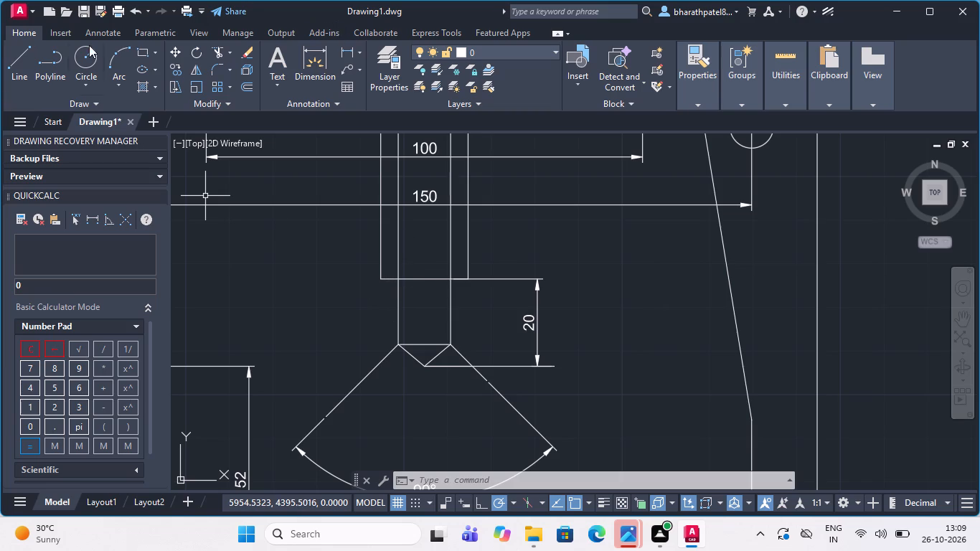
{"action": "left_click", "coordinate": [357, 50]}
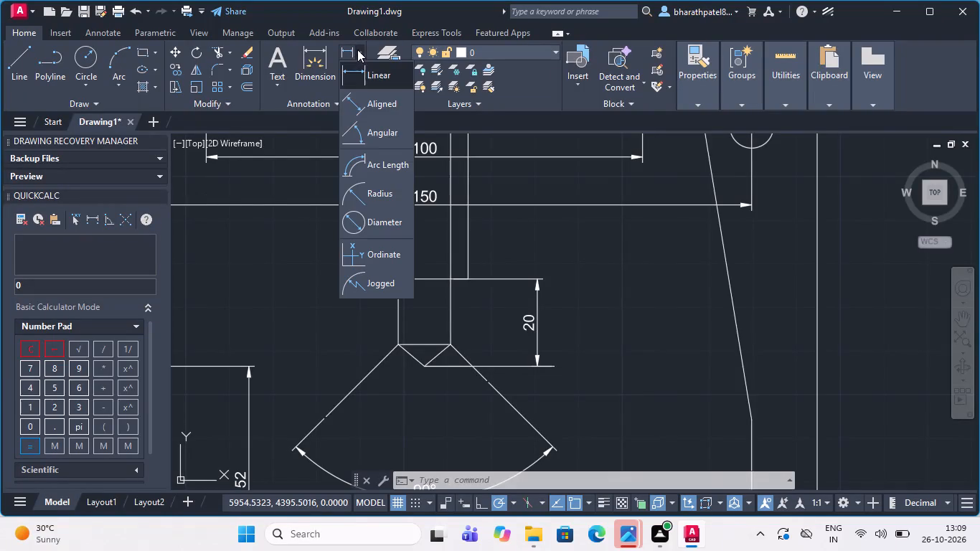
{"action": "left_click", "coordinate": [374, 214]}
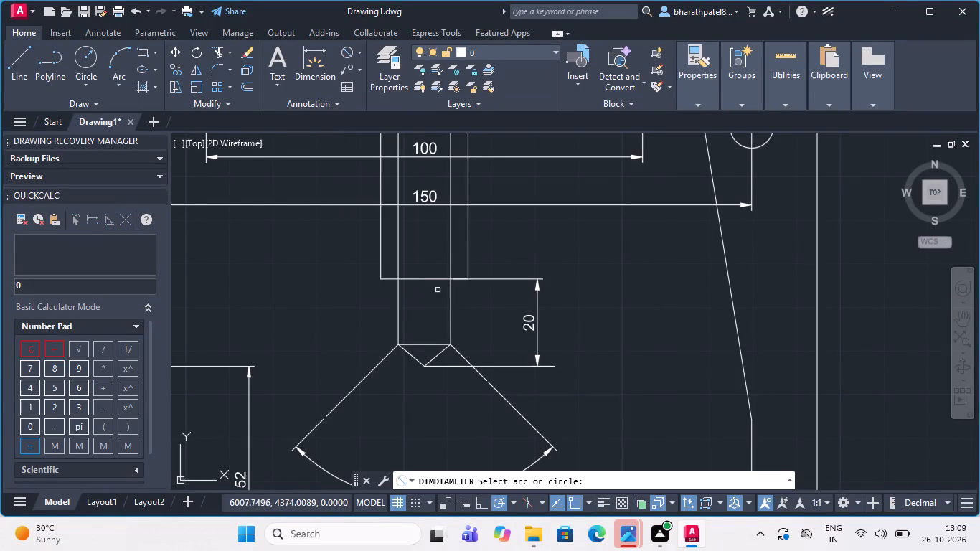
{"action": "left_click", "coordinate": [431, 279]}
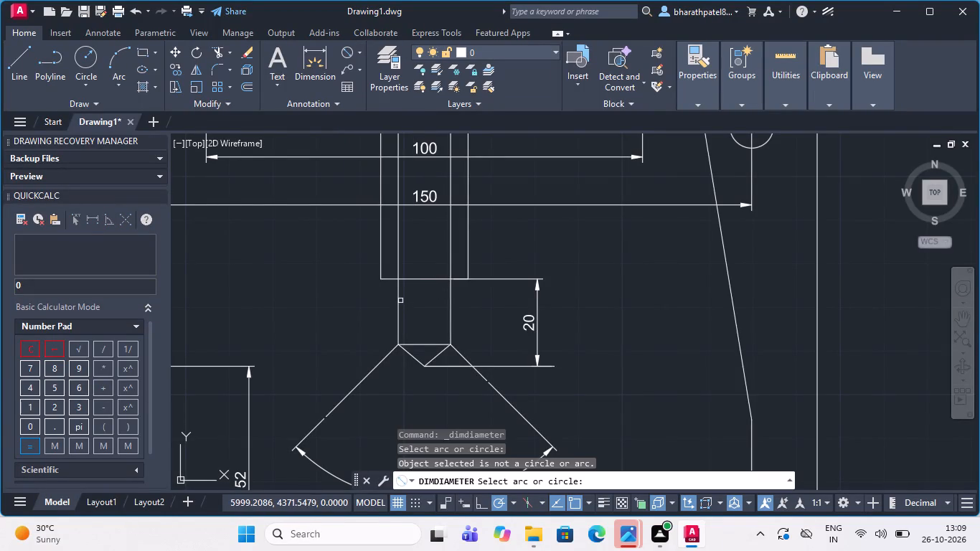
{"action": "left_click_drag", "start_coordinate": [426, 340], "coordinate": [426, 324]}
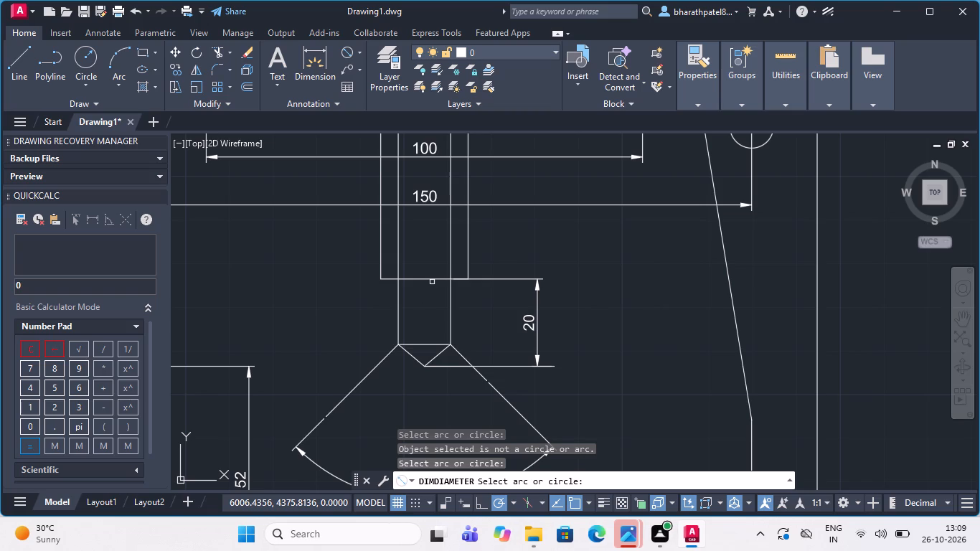
Trim the inner halves of the circles at both ends of the handle bar, leaving only the rounded ends.
{"action": "scroll", "coordinate": [395, 359], "scroll_direction": "down", "scroll_amount": 2}
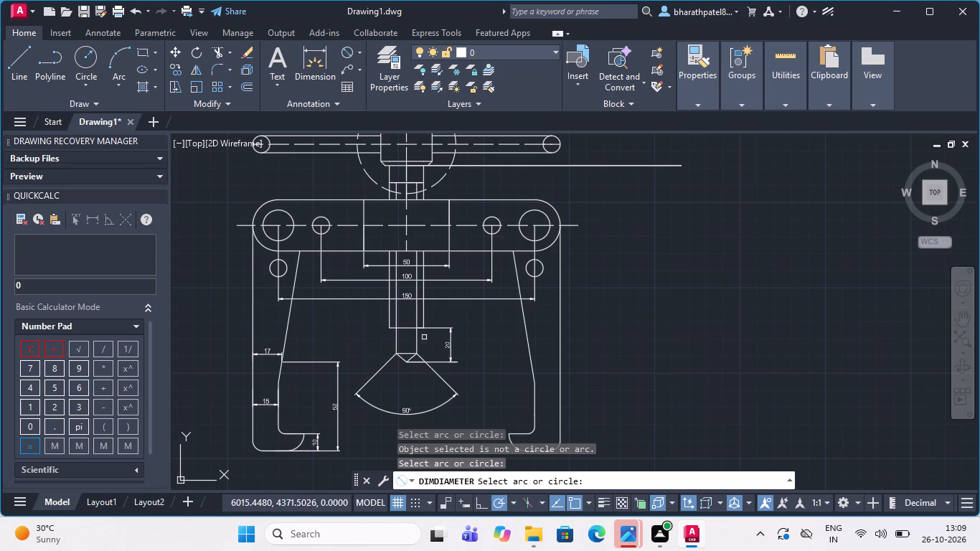
{"action": "scroll", "coordinate": [418, 343], "scroll_direction": "up", "scroll_amount": 1}
{"action": "scroll", "coordinate": [418, 343], "scroll_direction": "down", "scroll_amount": 2}
{"action": "scroll", "coordinate": [390, 176], "scroll_direction": "up", "scroll_amount": 2}
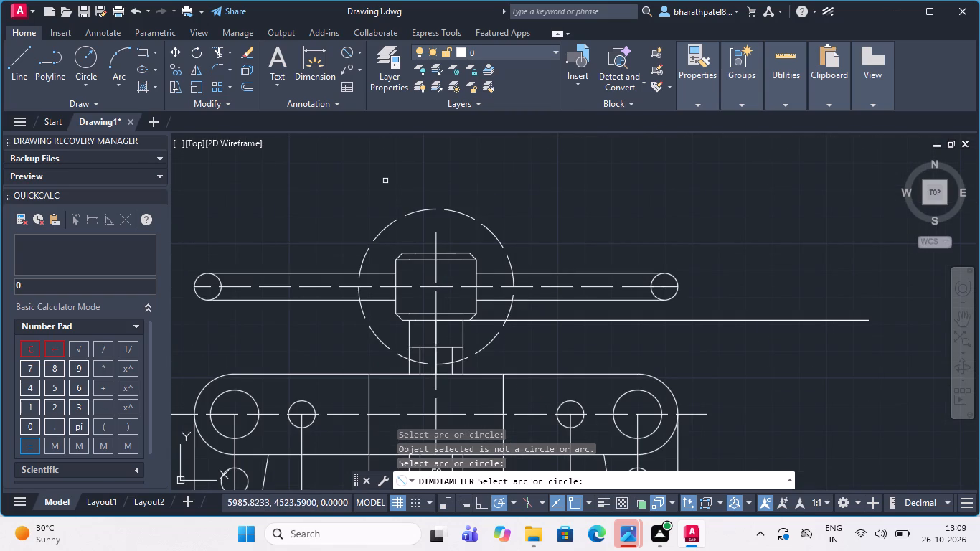
{"action": "scroll", "coordinate": [310, 225], "scroll_direction": "down", "scroll_amount": 2}
{"action": "scroll", "coordinate": [261, 255], "scroll_direction": "up", "scroll_amount": 2}
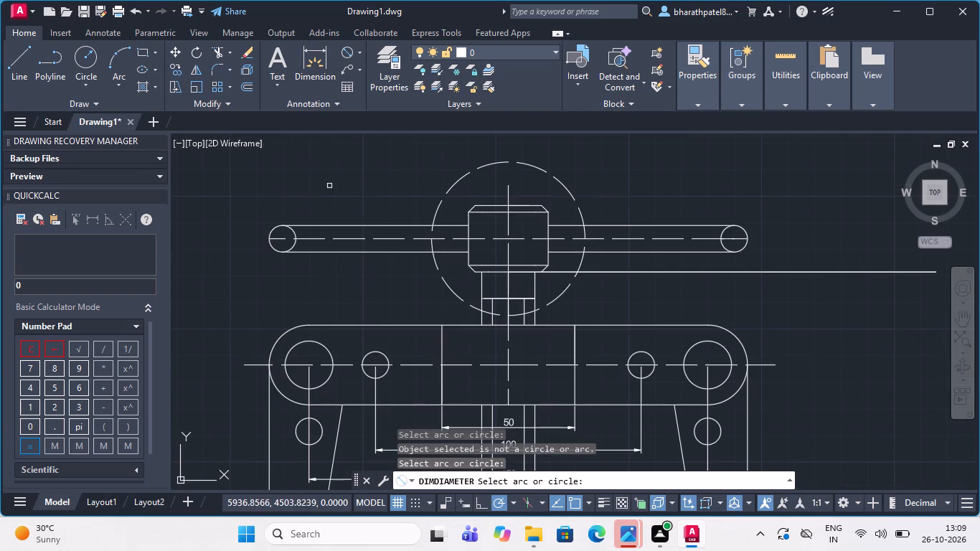
{"action": "scroll", "coordinate": [332, 185], "scroll_direction": "up", "scroll_amount": 1}
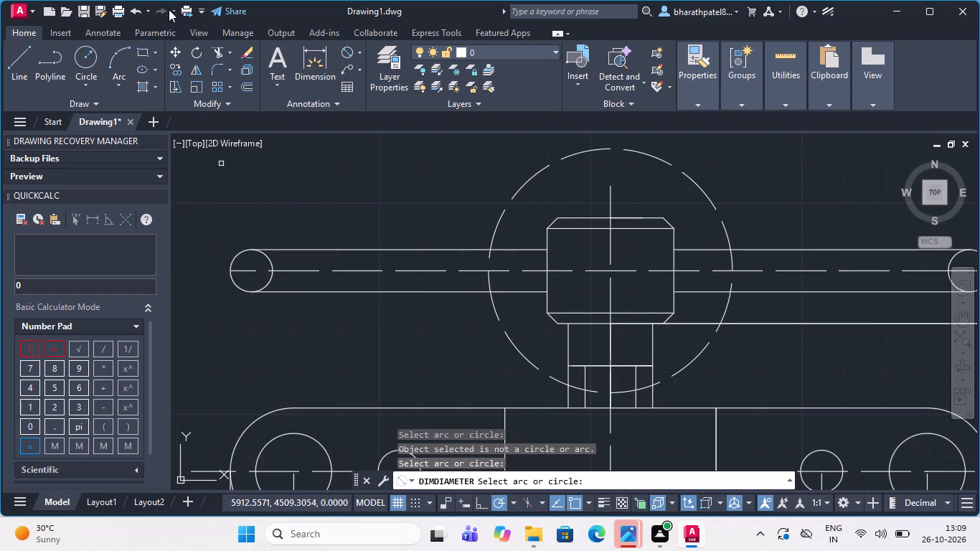
{"action": "left_click", "coordinate": [218, 52]}
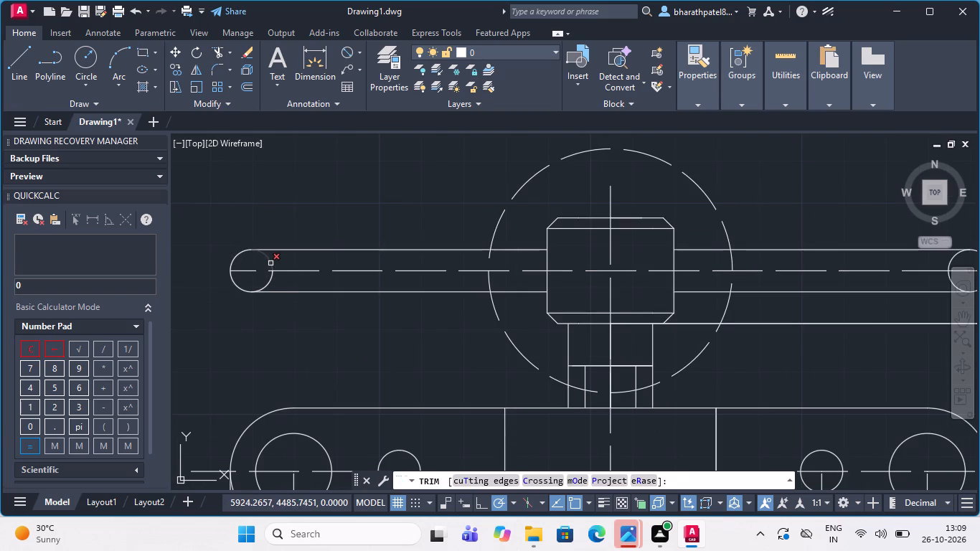
{"action": "left_click", "coordinate": [270, 263]}
{"action": "left_click", "coordinate": [269, 283]}
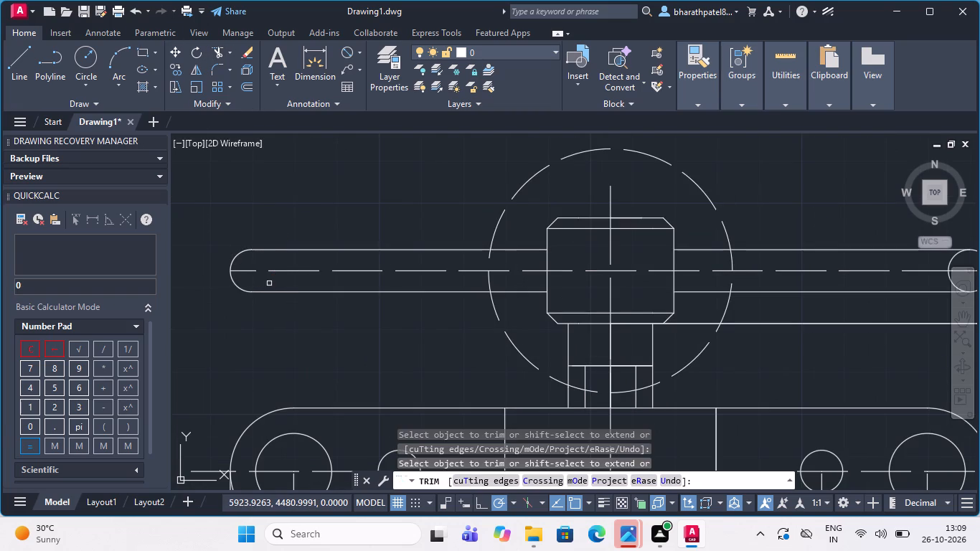
{"action": "scroll", "coordinate": [269, 285], "scroll_direction": "down", "scroll_amount": 1}
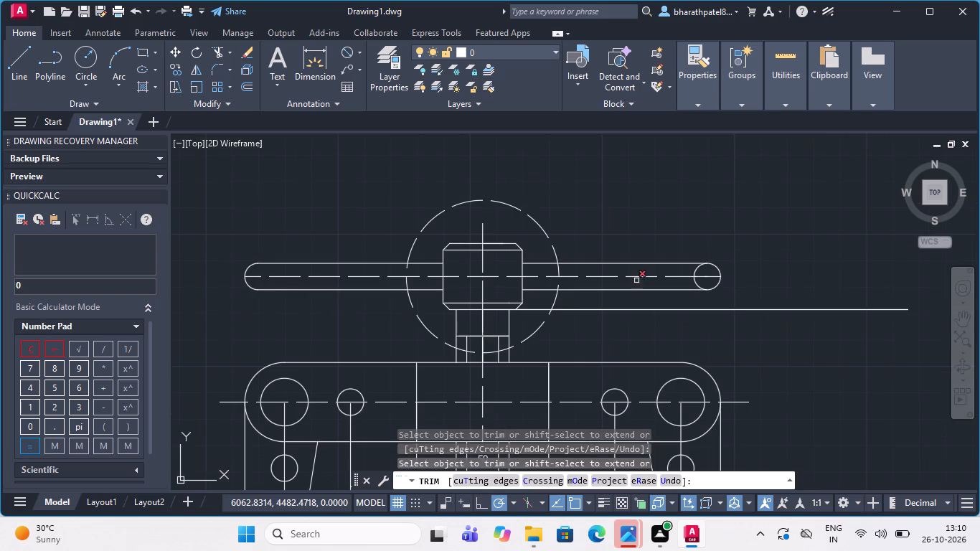
{"action": "scroll", "coordinate": [711, 256], "scroll_direction": "up", "scroll_amount": 3}
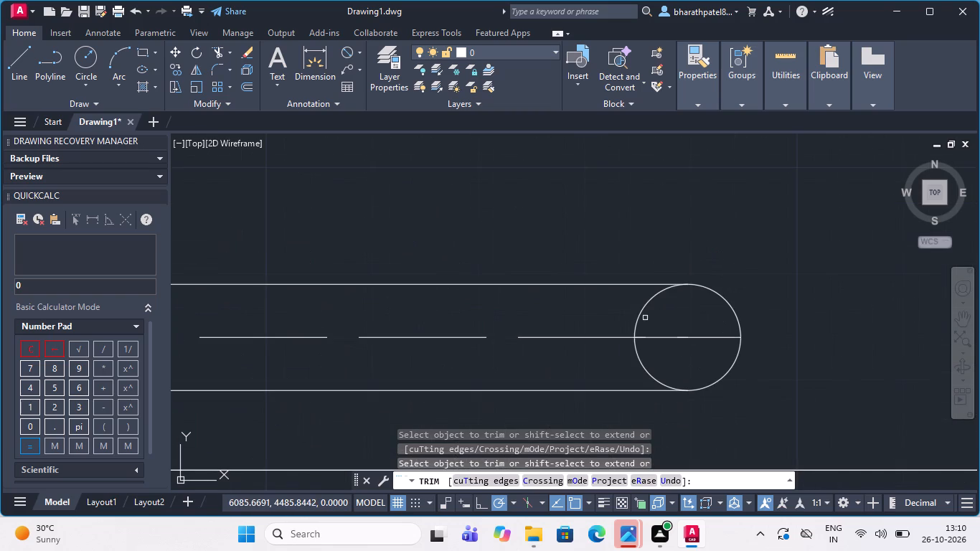
{"action": "left_click", "coordinate": [639, 311]}
{"action": "left_click", "coordinate": [637, 354]}
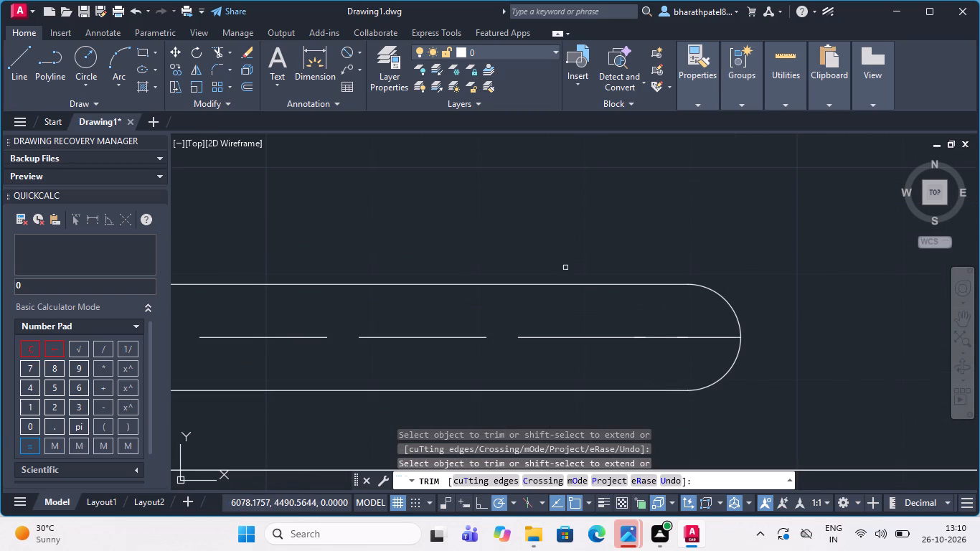
Draw a vertical line about 15 mm long through the arc centre of the handle's right rounded end, extending past both edges.
{"action": "left_click", "coordinate": [12, 56]}
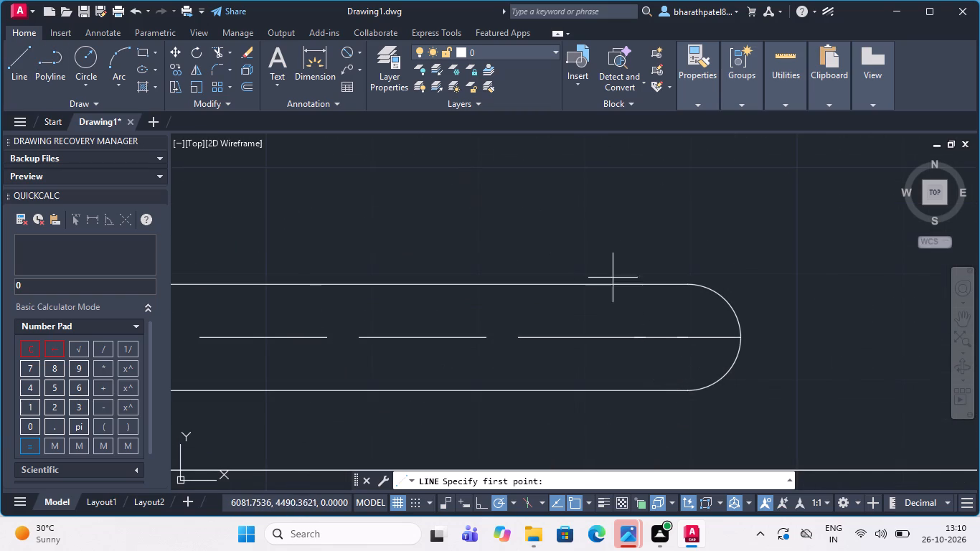
{"action": "left_click", "coordinate": [687, 339]}
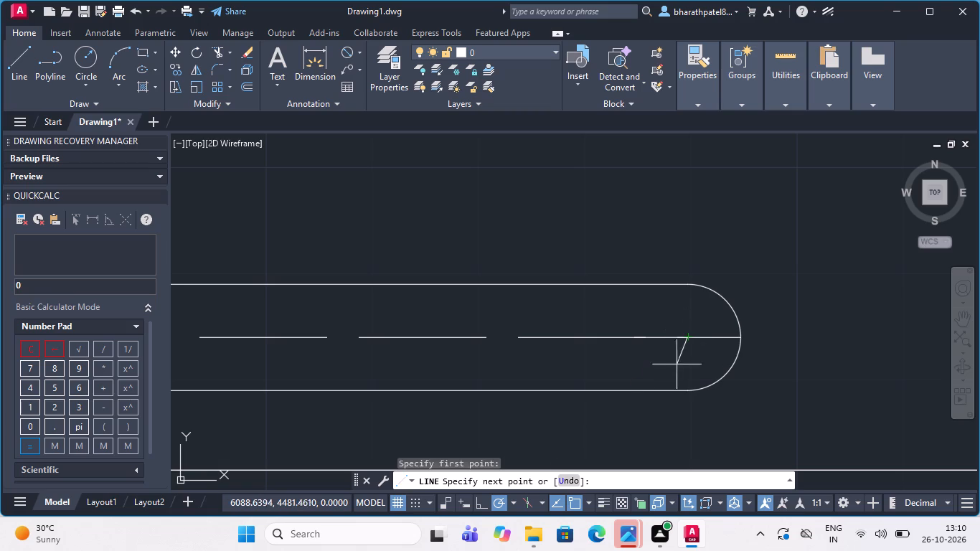
{"action": "left_click_drag", "start_coordinate": [685, 415], "coordinate": [686, 398]}
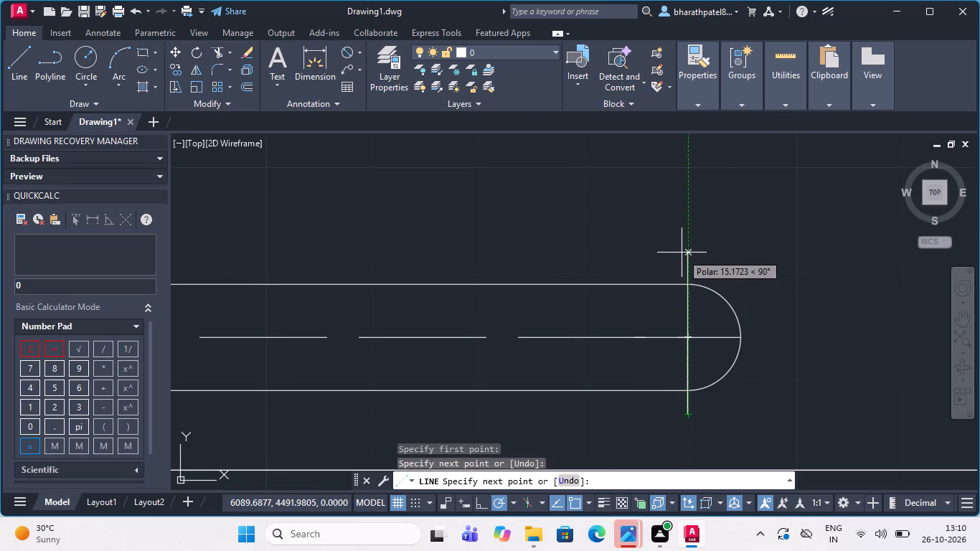
{"action": "left_click", "coordinate": [682, 253]}
{"action": "key", "text": "Escape"}
Draw a vertical line about 18 mm long through the arc centre of the handle's left rounded end, extending past both edges.
{"action": "scroll", "coordinate": [641, 227], "scroll_direction": "down", "scroll_amount": 3}
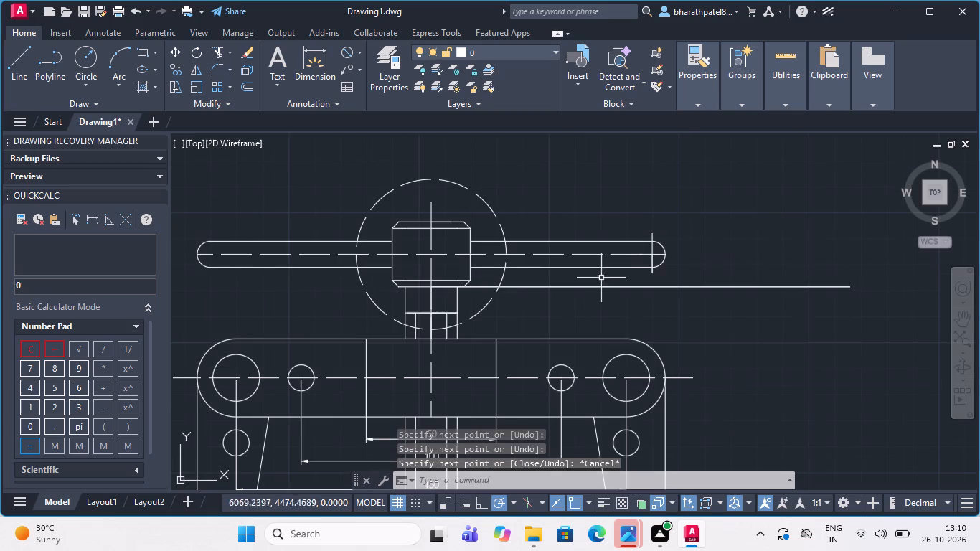
{"action": "scroll", "coordinate": [496, 213], "scroll_direction": "down", "scroll_amount": 1}
{"action": "scroll", "coordinate": [277, 222], "scroll_direction": "up", "scroll_amount": 3}
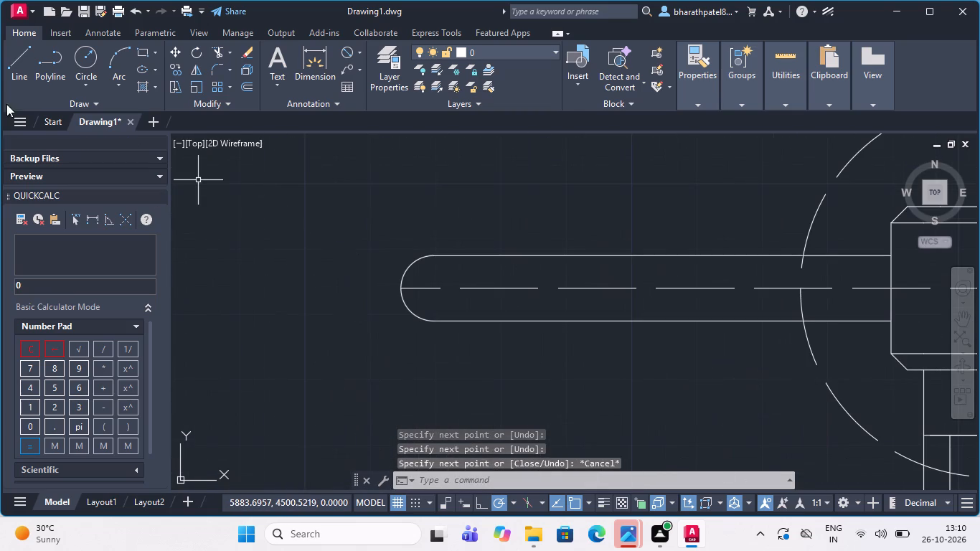
{"action": "left_click", "coordinate": [18, 54]}
{"action": "scroll", "coordinate": [416, 268], "scroll_direction": "up", "scroll_amount": 3}
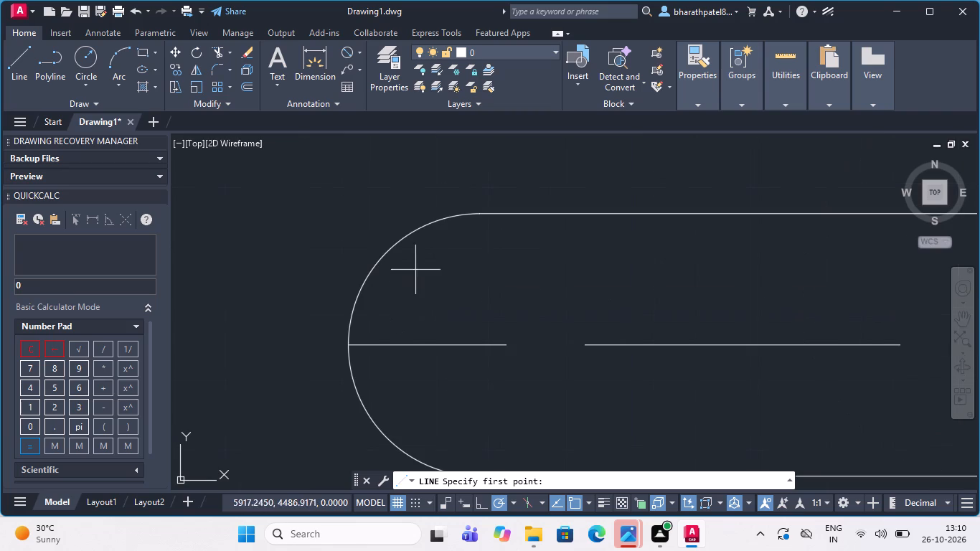
{"action": "scroll", "coordinate": [454, 348], "scroll_direction": "down", "scroll_amount": 3}
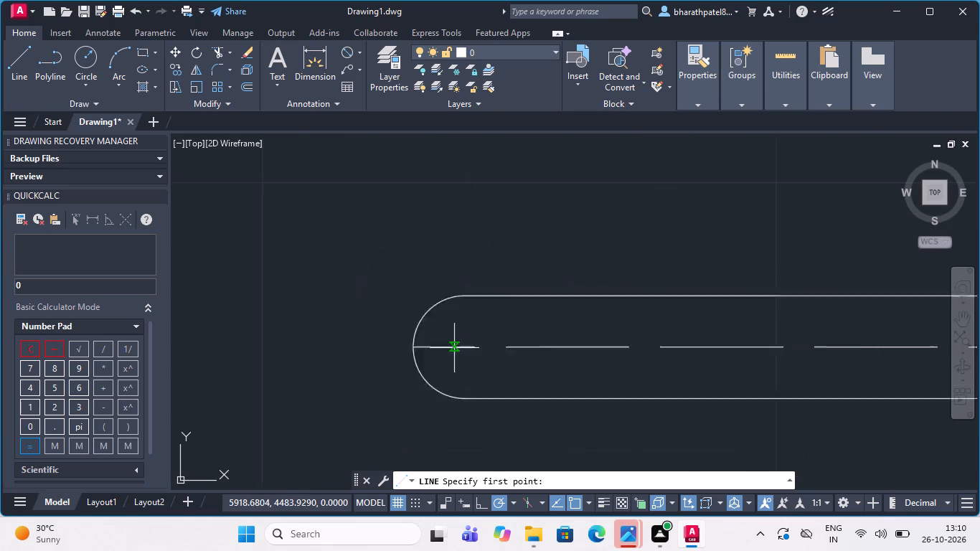
{"action": "scroll", "coordinate": [456, 357], "scroll_direction": "down", "scroll_amount": 2}
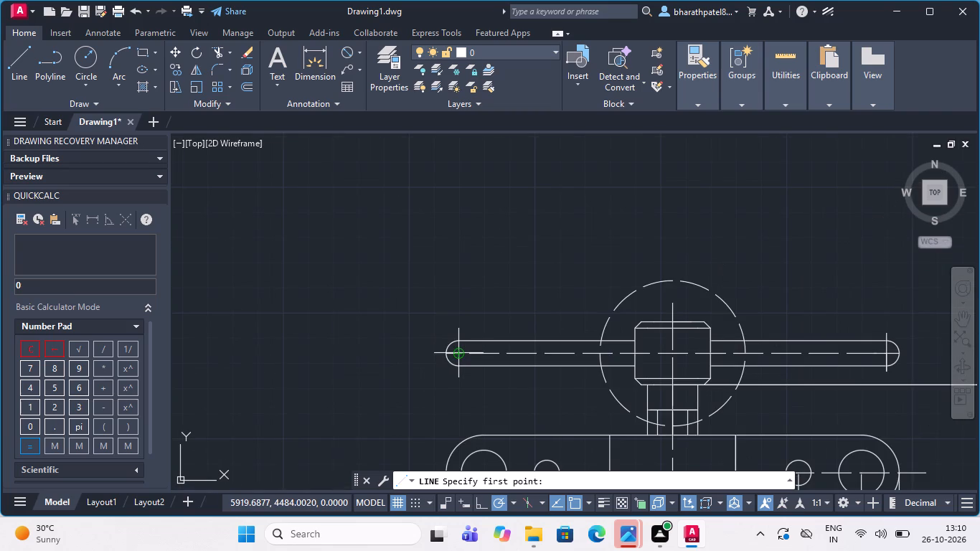
{"action": "left_click", "coordinate": [455, 357]}
{"action": "scroll", "coordinate": [455, 342], "scroll_direction": "up", "scroll_amount": 3}
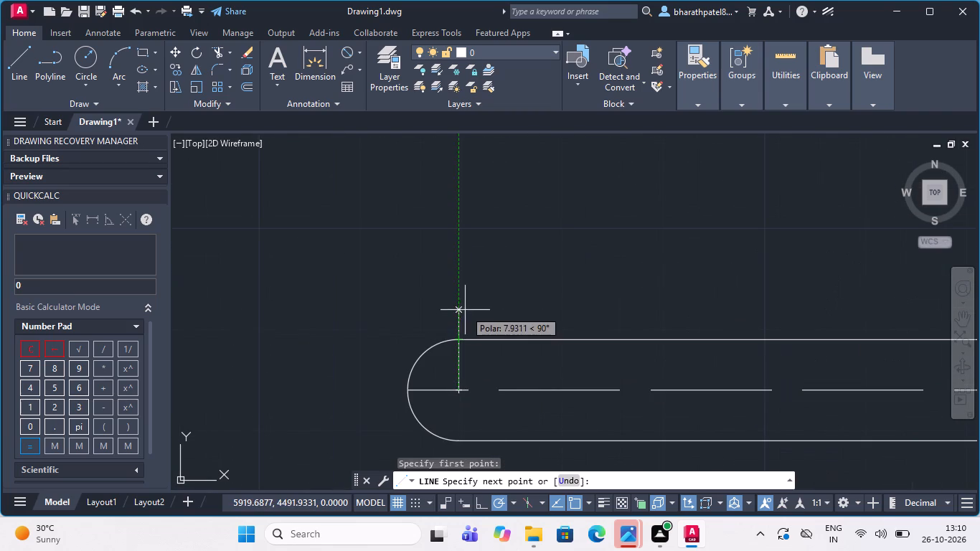
{"action": "left_click", "coordinate": [465, 310]}
{"action": "scroll", "coordinate": [465, 310], "scroll_direction": "down", "scroll_amount": 3}
{"action": "scroll", "coordinate": [457, 356], "scroll_direction": "up", "scroll_amount": 4}
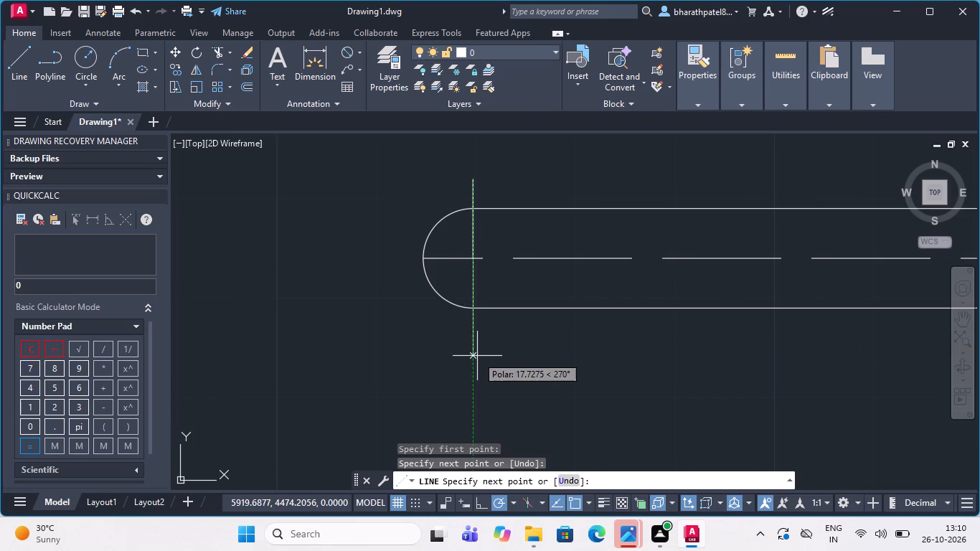
{"action": "left_click", "coordinate": [477, 356]}
{"action": "key", "text": "Escape"}
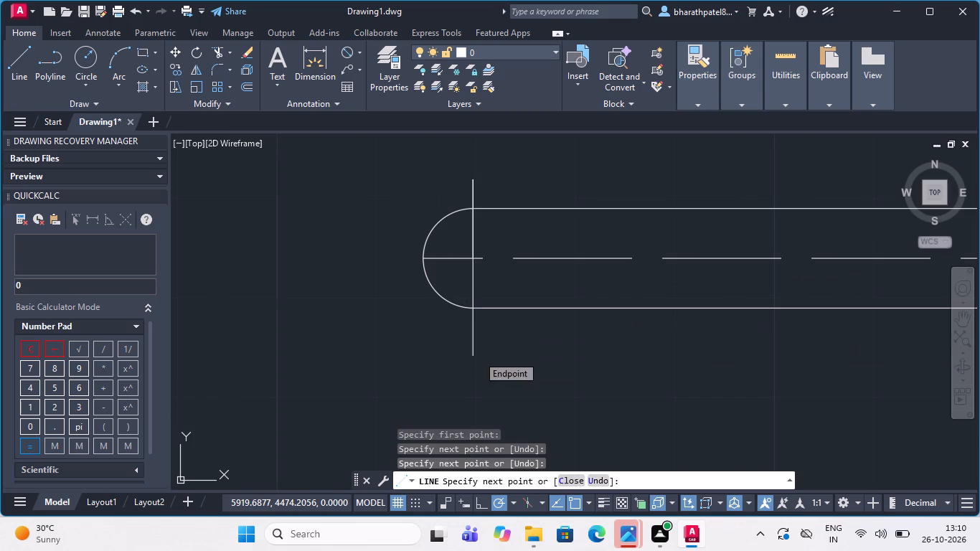
Trim the parts of both vertical end lines that overhang the handle's upper and lower edges.
{"action": "left_click", "coordinate": [221, 56]}
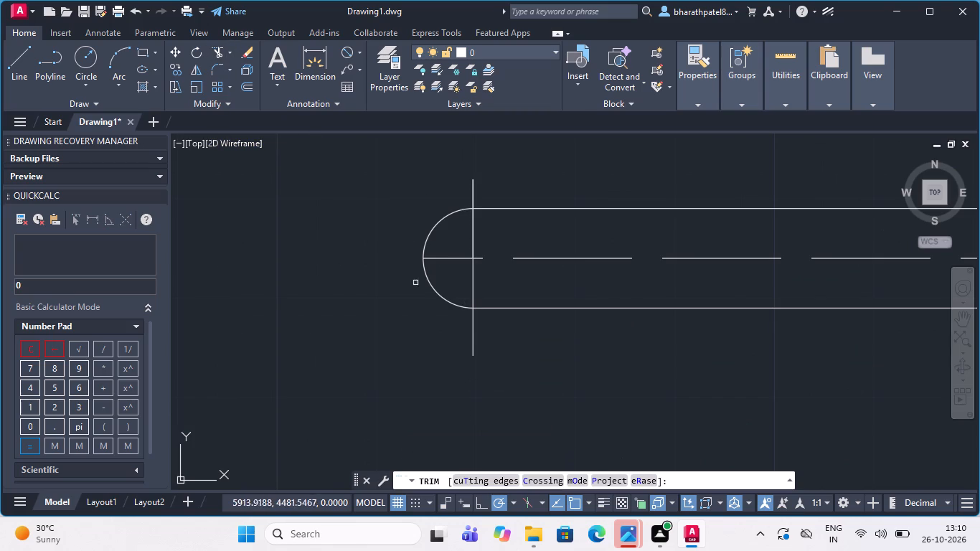
{"action": "left_click", "coordinate": [484, 335]}
{"action": "left_click", "coordinate": [435, 334]}
{"action": "left_click", "coordinate": [480, 194]}
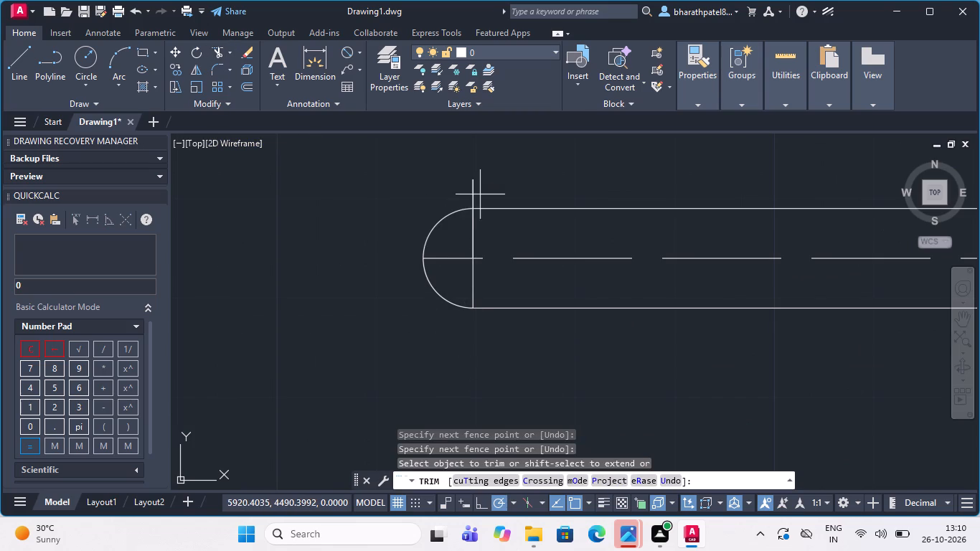
{"action": "left_click", "coordinate": [465, 201]}
{"action": "scroll", "coordinate": [435, 216], "scroll_direction": "down", "scroll_amount": 5}
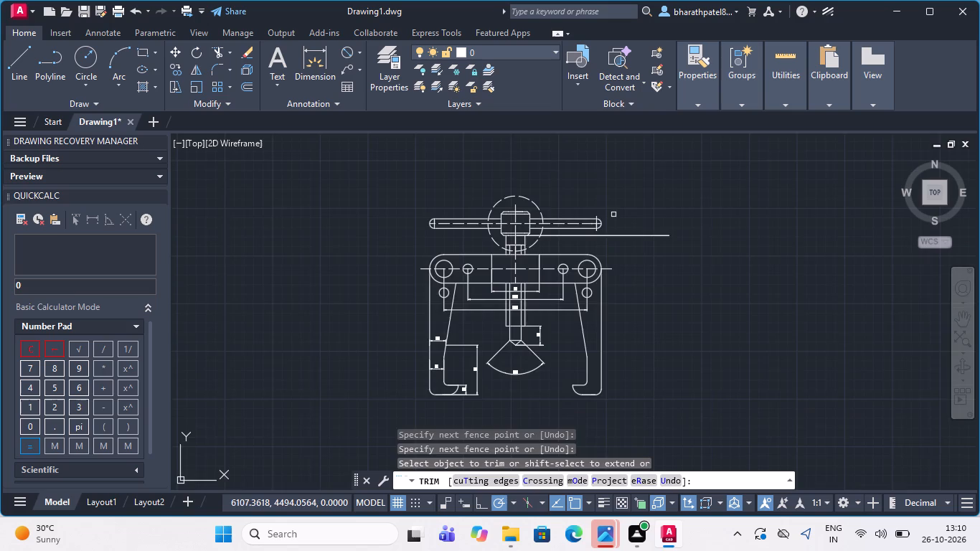
{"action": "scroll", "coordinate": [604, 223], "scroll_direction": "up", "scroll_amount": 6}
{"action": "left_click_drag", "start_coordinate": [495, 271], "coordinate": [501, 271]}
{"action": "left_click", "coordinate": [533, 270]}
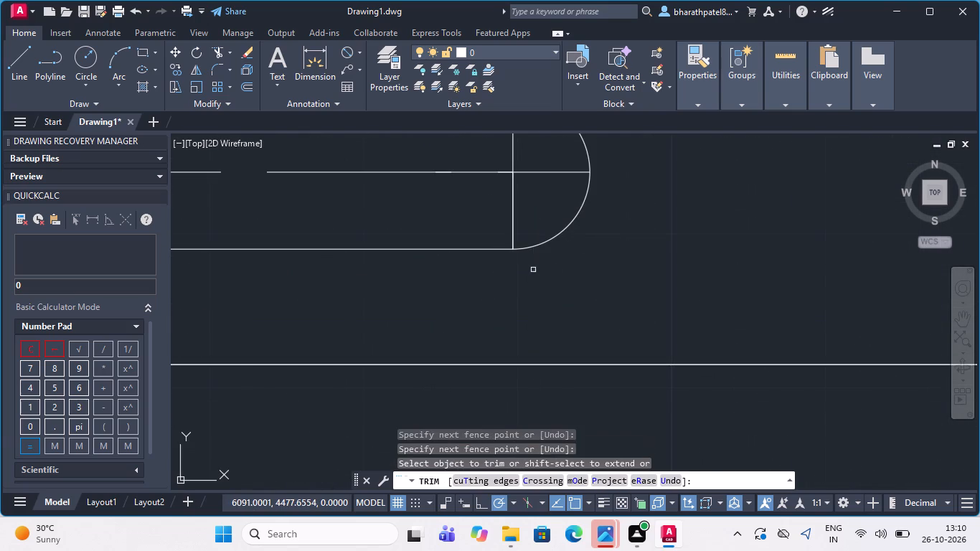
{"action": "scroll", "coordinate": [533, 270], "scroll_direction": "down", "scroll_amount": 3}
{"action": "scroll", "coordinate": [522, 209], "scroll_direction": "up", "scroll_amount": 4}
{"action": "left_click", "coordinate": [522, 262]}
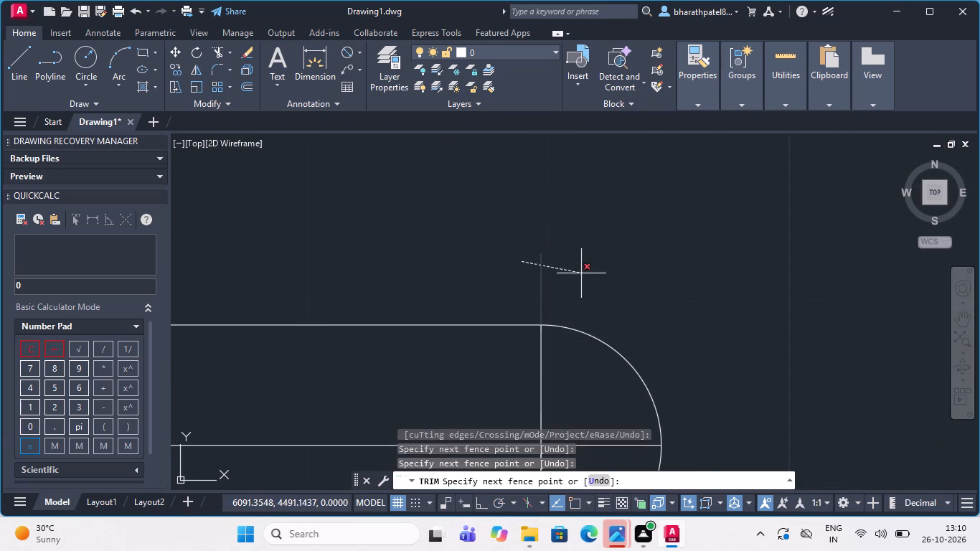
{"action": "left_click", "coordinate": [581, 273]}
Examine the front view's handle, screw tip, arms and crossbar end for dimensions that are still missing.
{"action": "scroll", "coordinate": [580, 267], "scroll_direction": "down", "scroll_amount": 4}
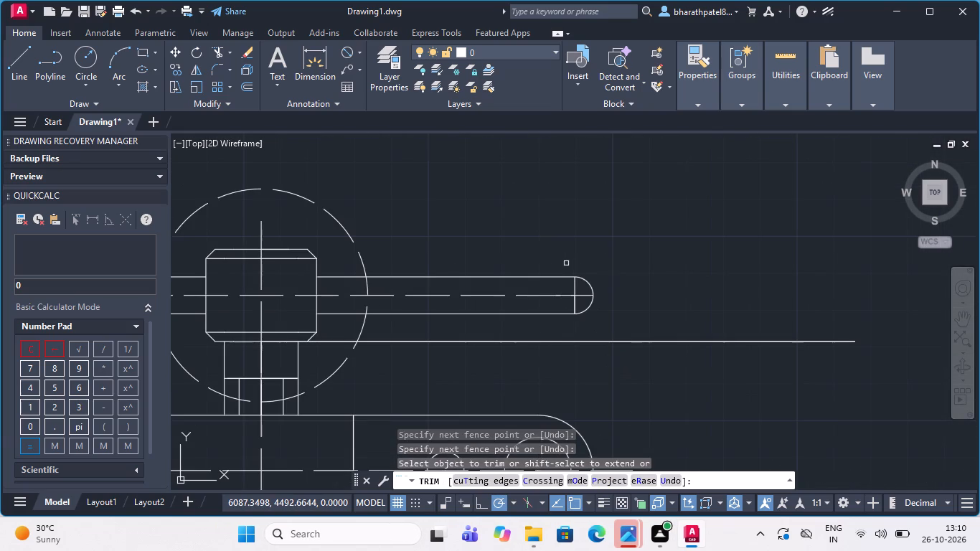
{"action": "scroll", "coordinate": [566, 263], "scroll_direction": "down", "scroll_amount": 2}
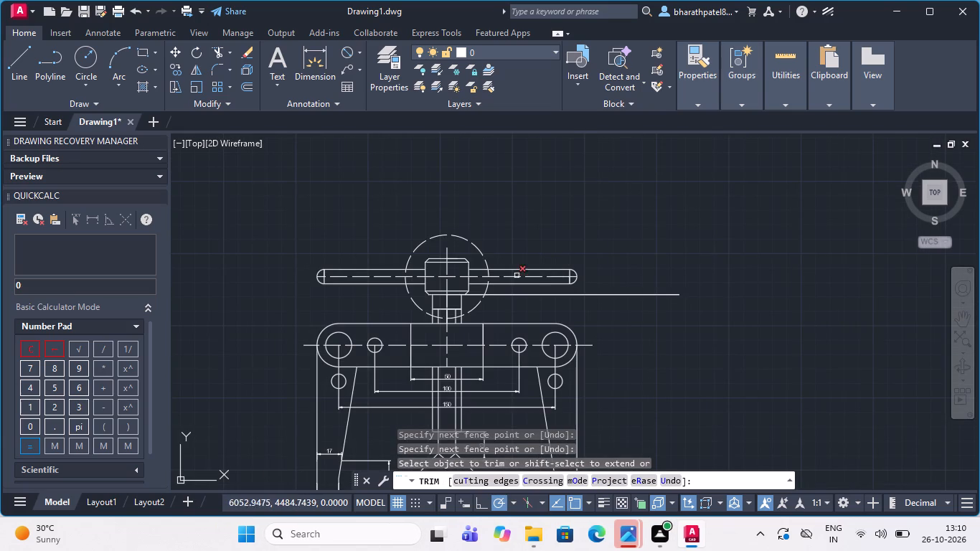
{"action": "scroll", "coordinate": [448, 241], "scroll_direction": "down", "scroll_amount": 1}
{"action": "scroll", "coordinate": [423, 283], "scroll_direction": "up", "scroll_amount": 2}
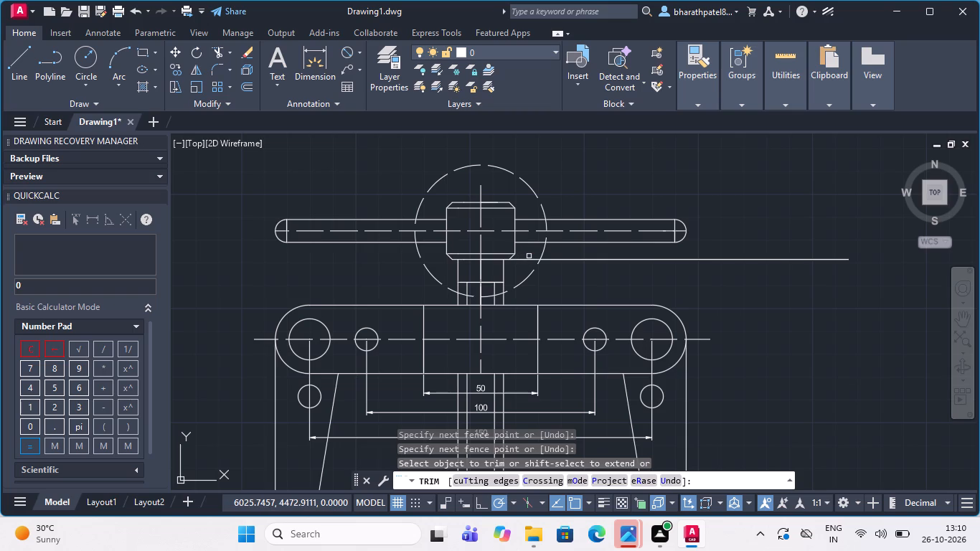
{"action": "scroll", "coordinate": [558, 276], "scroll_direction": "down", "scroll_amount": 1}
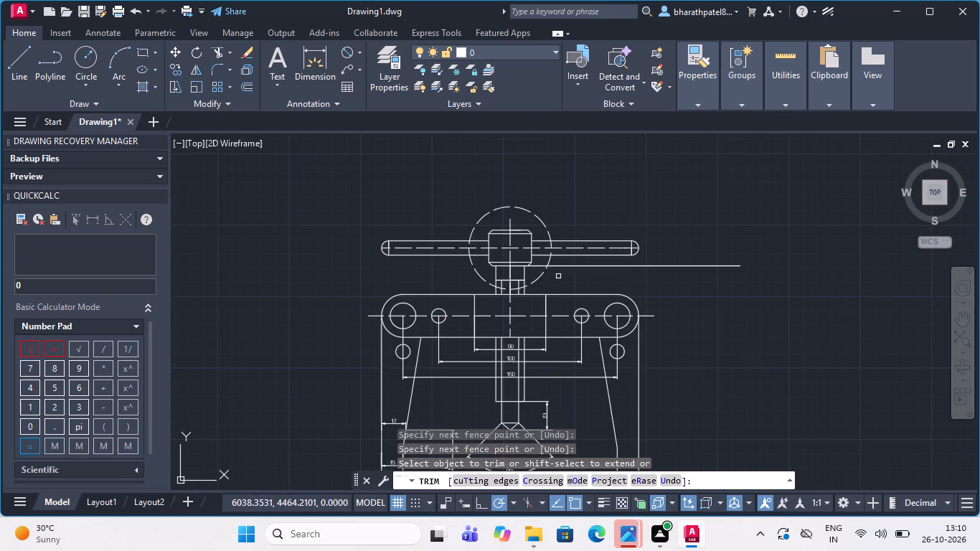
{"action": "scroll", "coordinate": [558, 276], "scroll_direction": "down", "scroll_amount": 1}
{"action": "scroll", "coordinate": [554, 392], "scroll_direction": "up", "scroll_amount": 1}
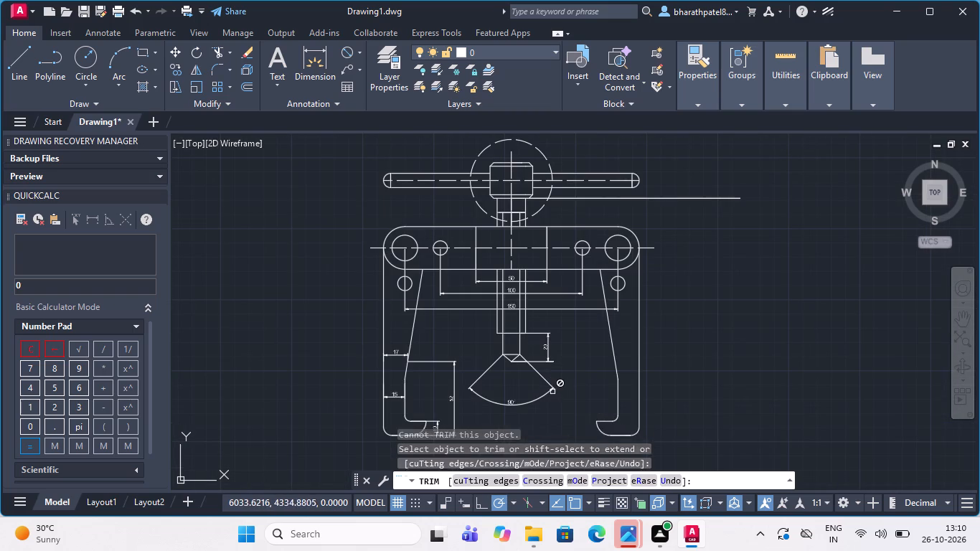
{"action": "scroll", "coordinate": [560, 367], "scroll_direction": "up", "scroll_amount": 2}
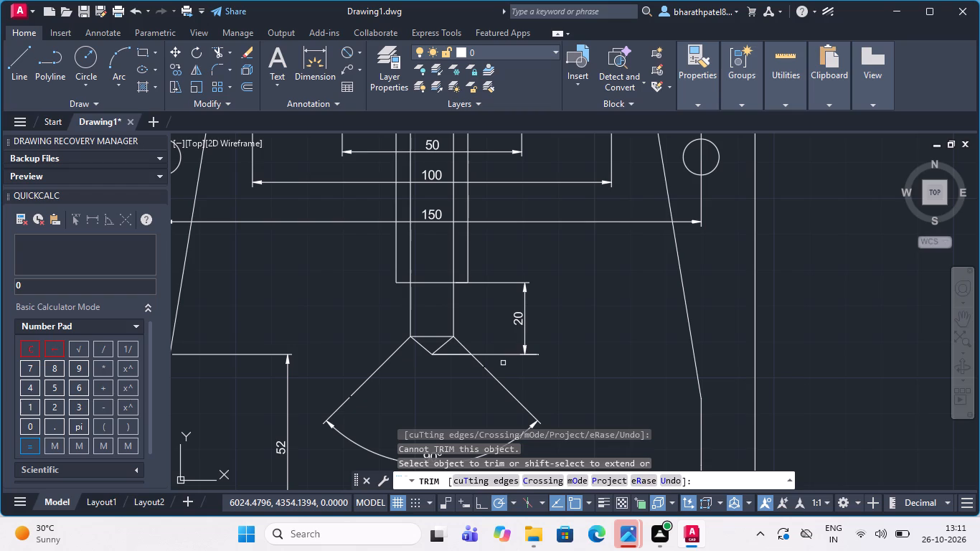
{"action": "scroll", "coordinate": [503, 363], "scroll_direction": "down", "scroll_amount": 2}
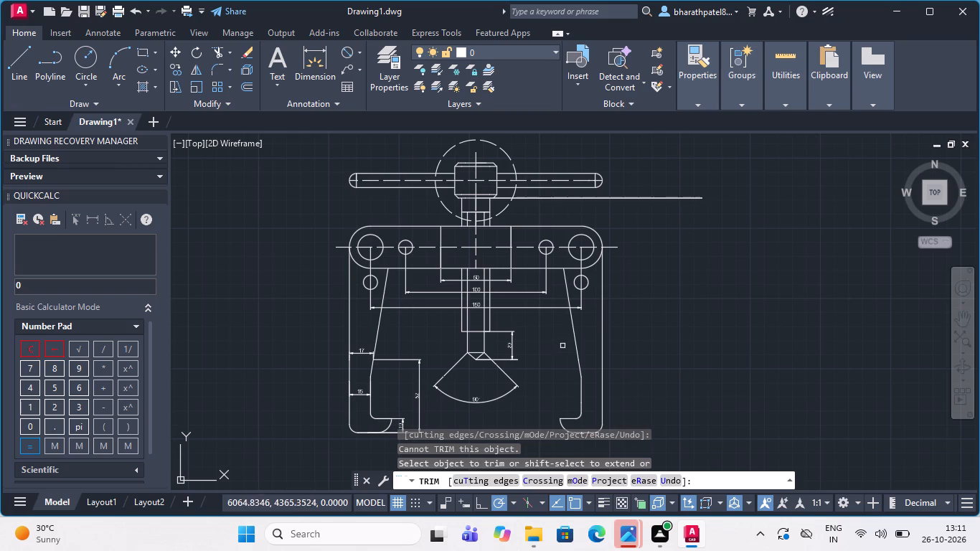
{"action": "scroll", "coordinate": [603, 222], "scroll_direction": "up", "scroll_amount": 3}
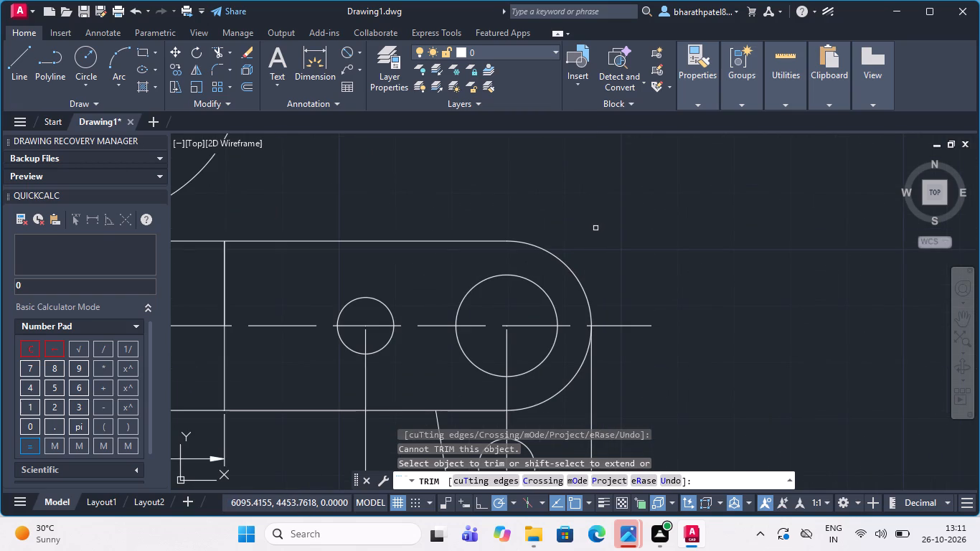
{"action": "scroll", "coordinate": [595, 228], "scroll_direction": "down", "scroll_amount": 3}
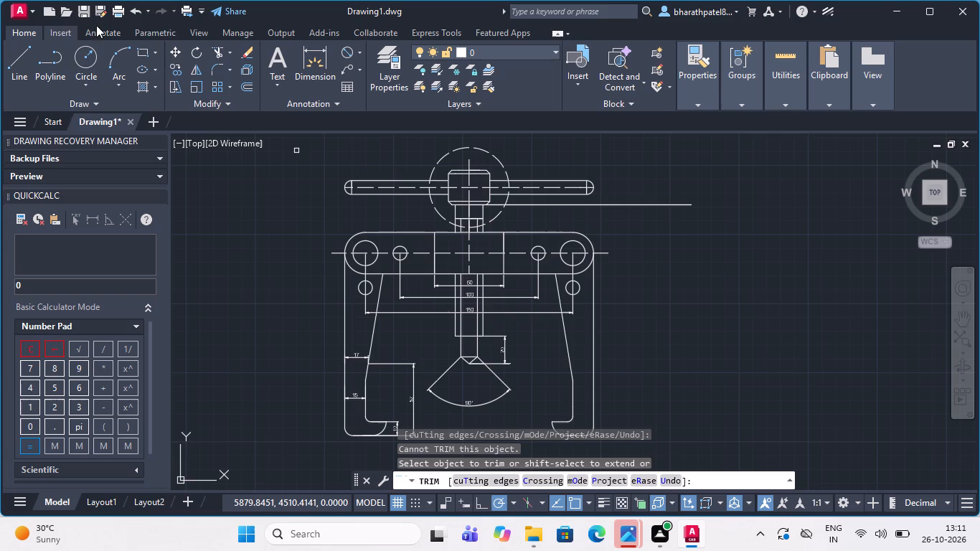
Add a horizontal linear dimension for the handle's overall length between its two rounded tips, placed above the dashed circle.
{"action": "left_click", "coordinate": [360, 48]}
{"action": "left_click", "coordinate": [355, 74]}
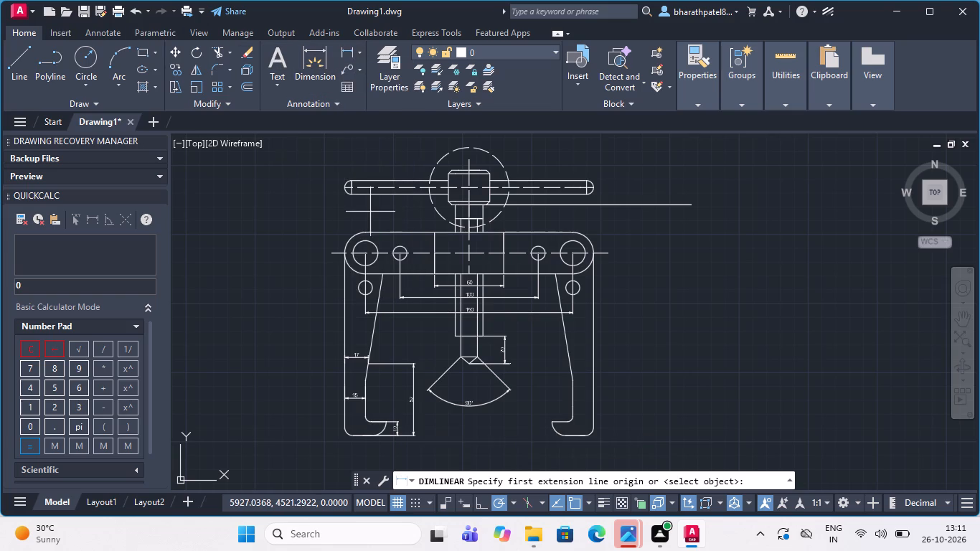
{"action": "scroll", "coordinate": [369, 214], "scroll_direction": "down", "scroll_amount": 1}
{"action": "scroll", "coordinate": [352, 174], "scroll_direction": "up", "scroll_amount": 3}
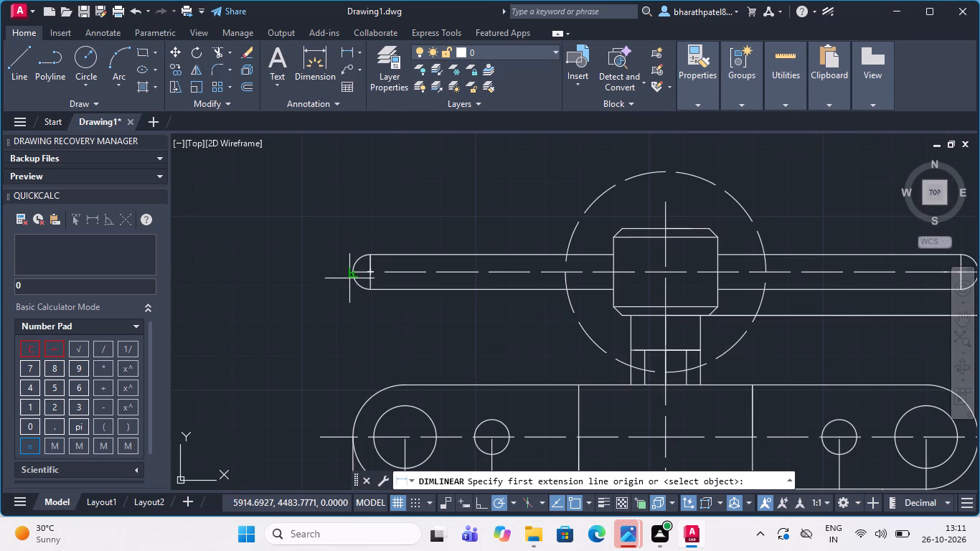
{"action": "scroll", "coordinate": [349, 262], "scroll_direction": "up", "scroll_amount": 4}
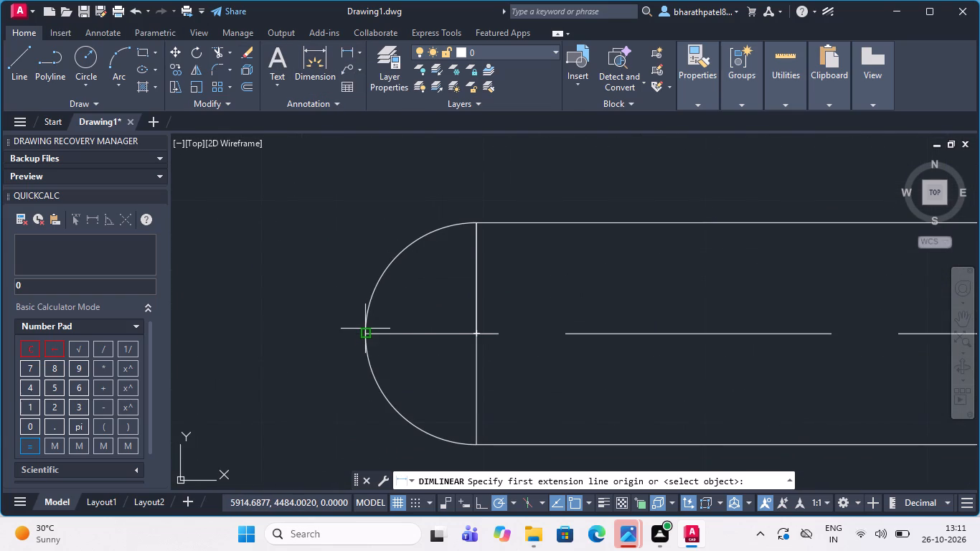
{"action": "left_click", "coordinate": [365, 333]}
{"action": "scroll", "coordinate": [365, 329], "scroll_direction": "down", "scroll_amount": 9}
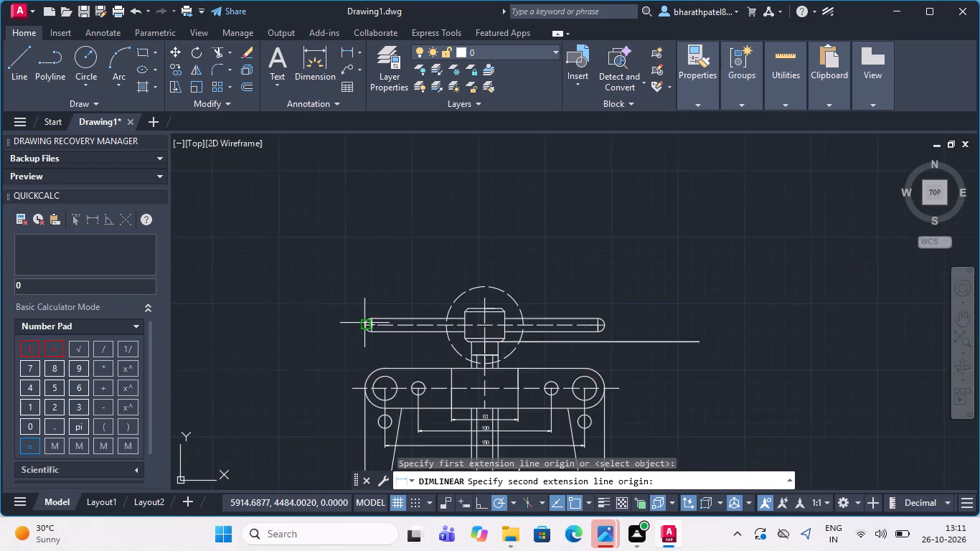
{"action": "scroll", "coordinate": [364, 321], "scroll_direction": "down", "scroll_amount": 3}
{"action": "scroll", "coordinate": [423, 330], "scroll_direction": "up", "scroll_amount": 4}
{"action": "scroll", "coordinate": [366, 283], "scroll_direction": "up", "scroll_amount": 1}
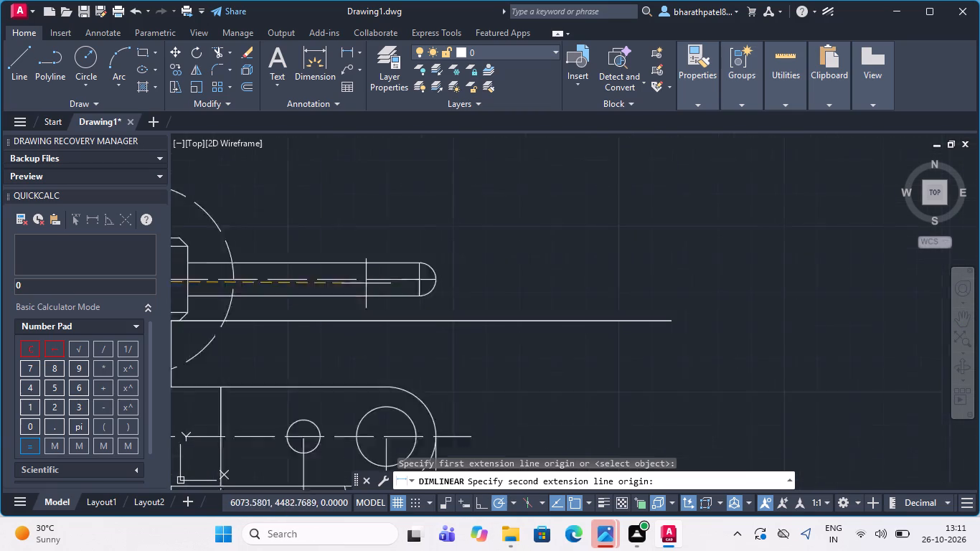
{"action": "scroll", "coordinate": [366, 283], "scroll_direction": "up", "scroll_amount": 2}
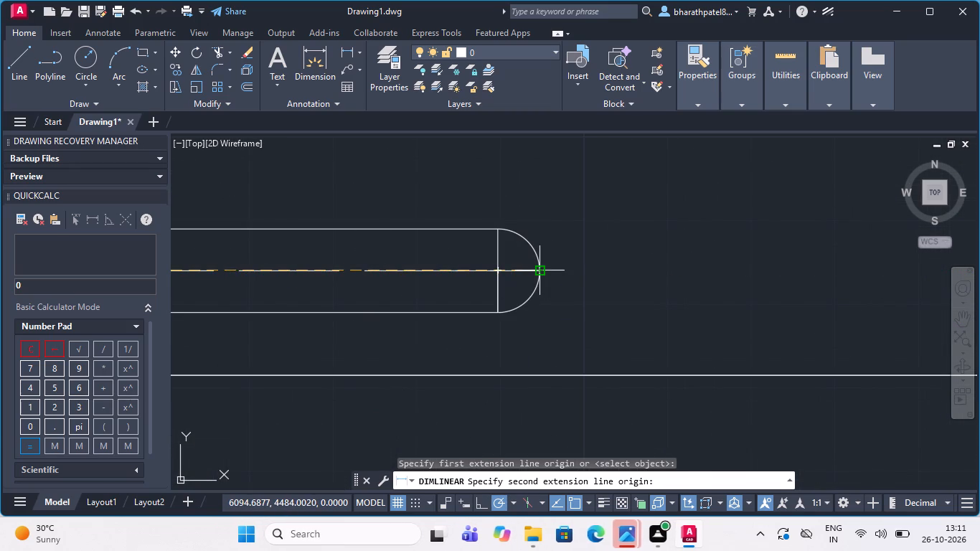
{"action": "left_click", "coordinate": [538, 271]}
{"action": "scroll", "coordinate": [538, 271], "scroll_direction": "down", "scroll_amount": 6}
{"action": "scroll", "coordinate": [543, 243], "scroll_direction": "up", "scroll_amount": 3}
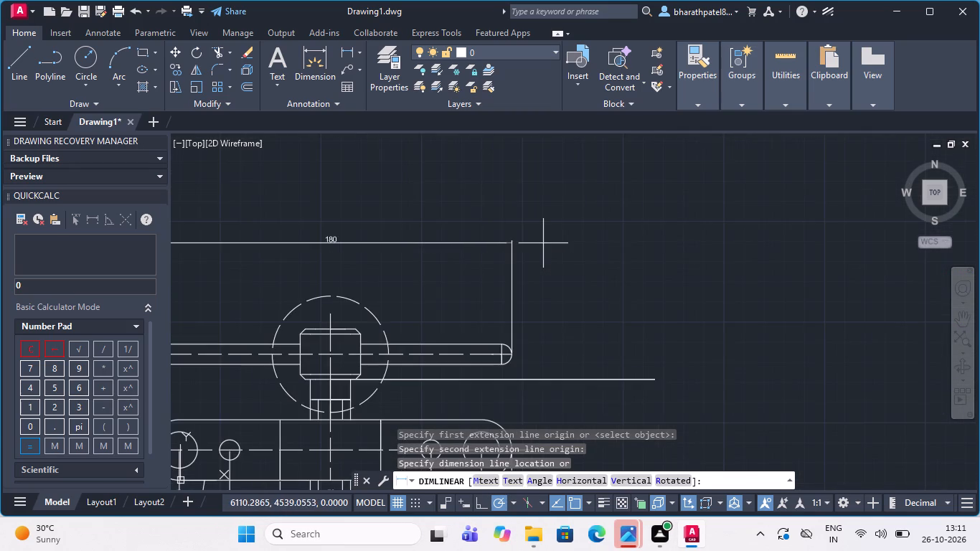
{"action": "scroll", "coordinate": [542, 252], "scroll_direction": "down", "scroll_amount": 3}
{"action": "scroll", "coordinate": [485, 272], "scroll_direction": "up", "scroll_amount": 6}
{"action": "scroll", "coordinate": [510, 181], "scroll_direction": "down", "scroll_amount": 3}
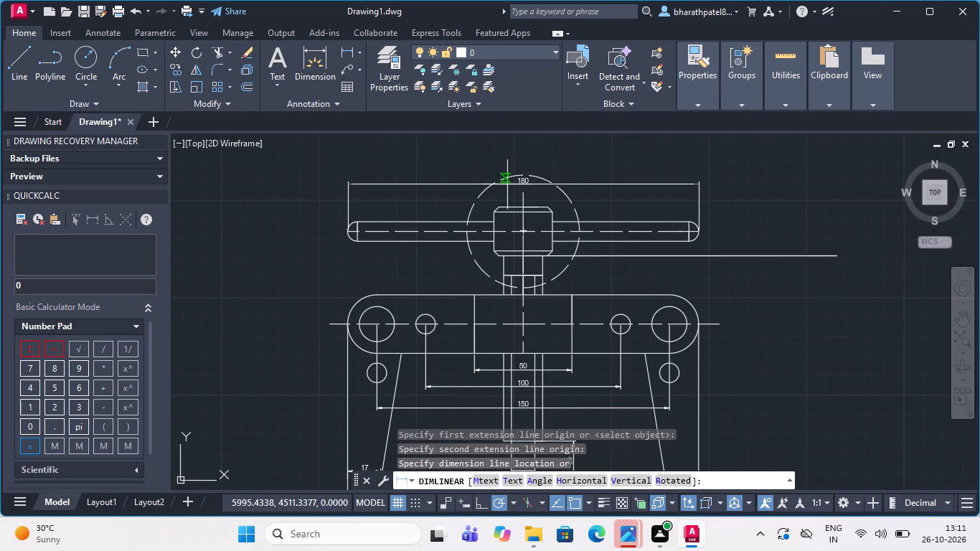
{"action": "scroll", "coordinate": [528, 171], "scroll_direction": "down", "scroll_amount": 3}
{"action": "scroll", "coordinate": [529, 162], "scroll_direction": "up", "scroll_amount": 4}
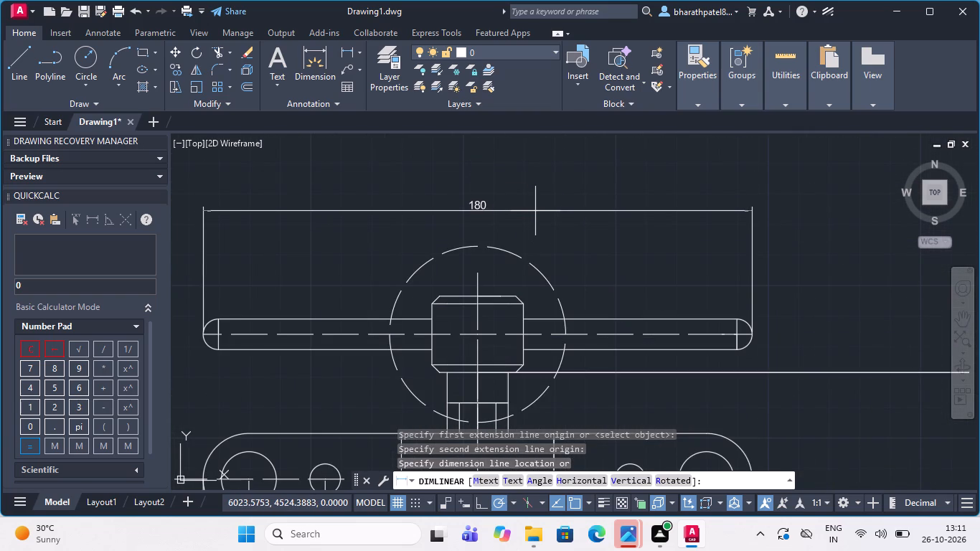
{"action": "left_click", "coordinate": [535, 211]}
Add a vertical linear dimension for the handle's thickness at its left rounded end, placed just outside the tip.
{"action": "scroll", "coordinate": [539, 210], "scroll_direction": "down", "scroll_amount": 3}
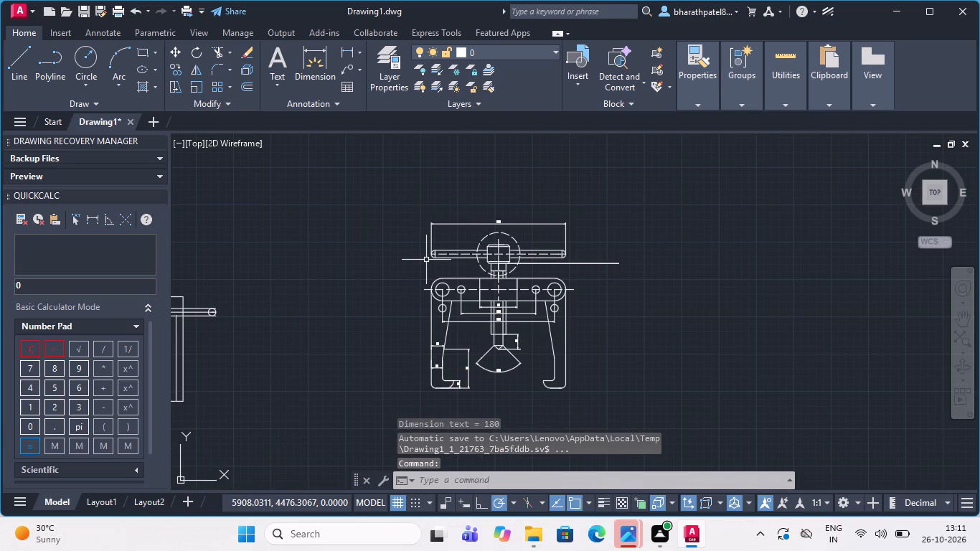
{"action": "left_click", "coordinate": [349, 51]}
{"action": "scroll", "coordinate": [414, 262], "scroll_direction": "up", "scroll_amount": 4}
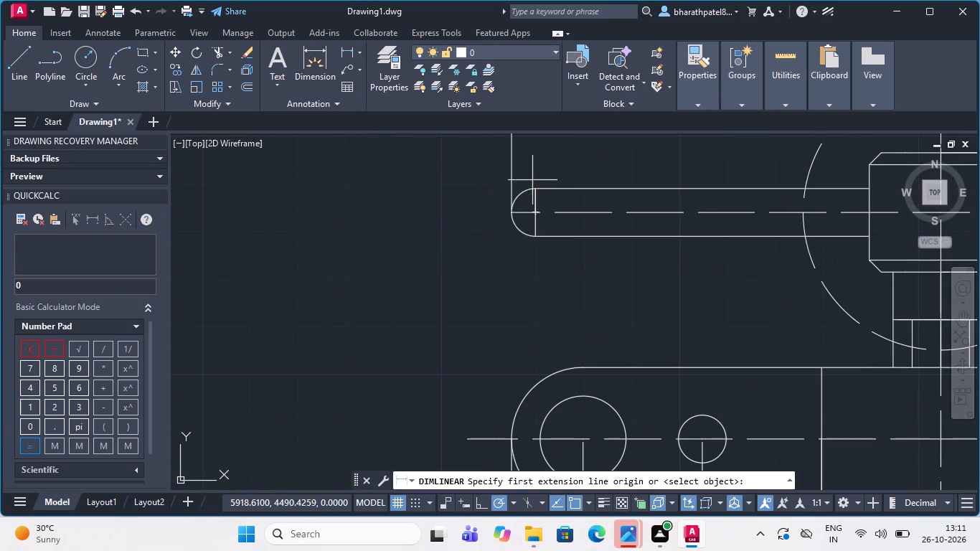
{"action": "scroll", "coordinate": [540, 184], "scroll_direction": "up", "scroll_amount": 4}
{"action": "left_click", "coordinate": [490, 214]}
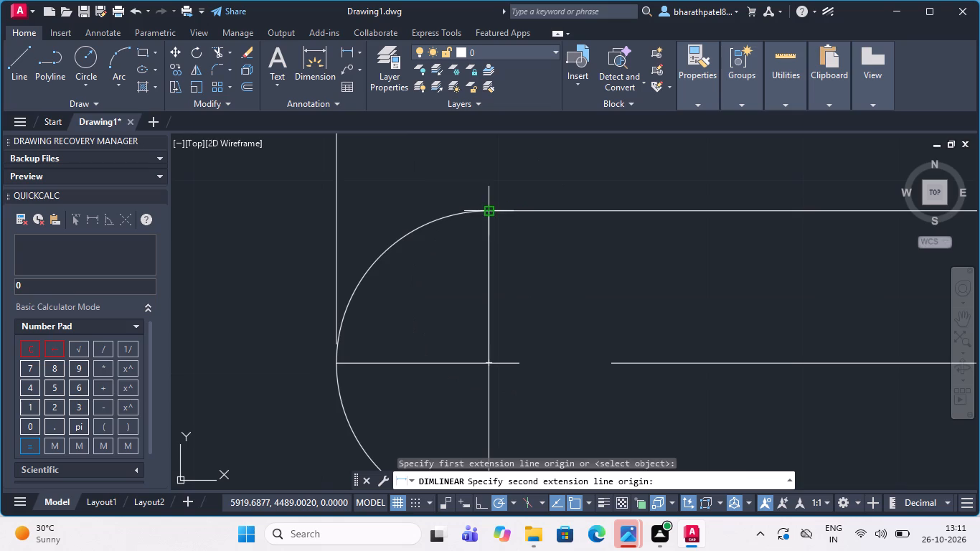
{"action": "scroll", "coordinate": [490, 213], "scroll_direction": "down", "scroll_amount": 3}
{"action": "scroll", "coordinate": [471, 283], "scroll_direction": "up", "scroll_amount": 4}
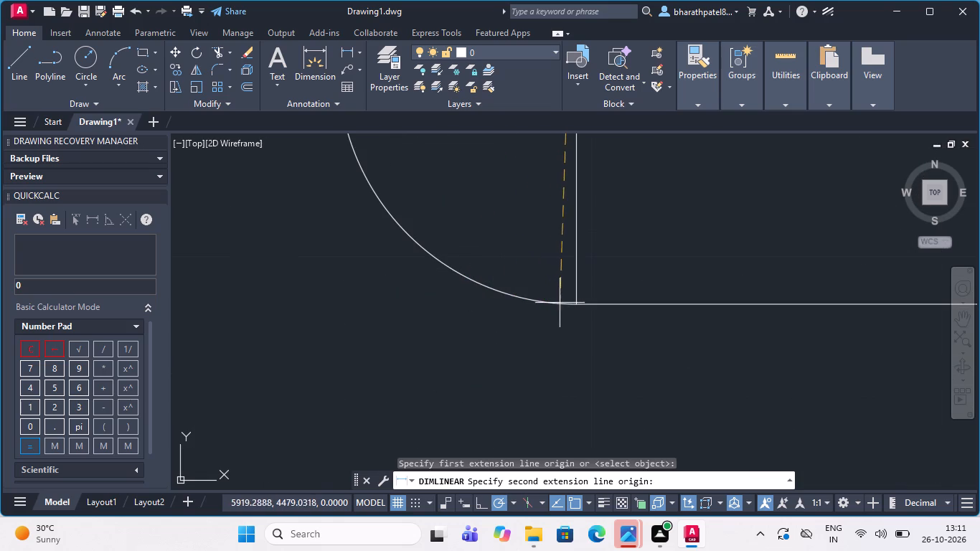
{"action": "left_click", "coordinate": [577, 303]}
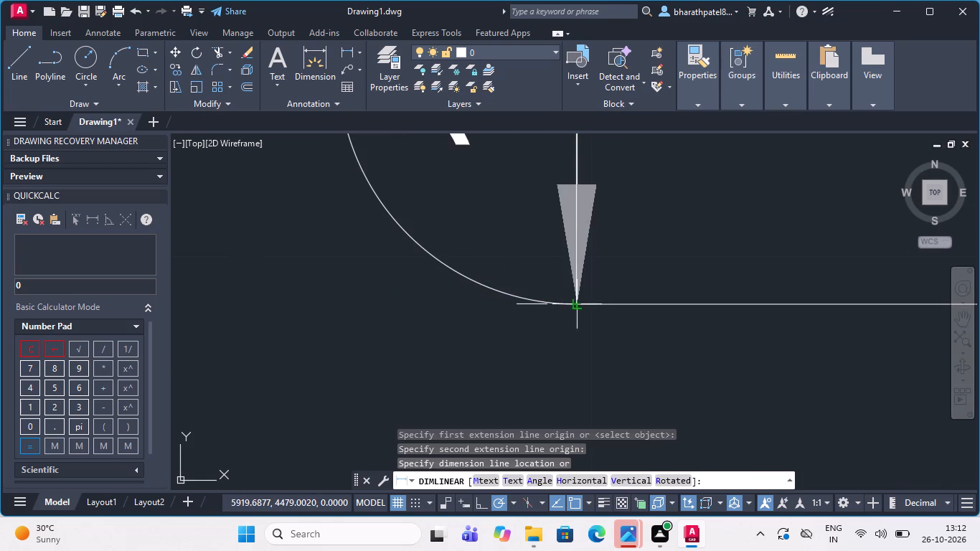
{"action": "scroll", "coordinate": [576, 304], "scroll_direction": "down", "scroll_amount": 3}
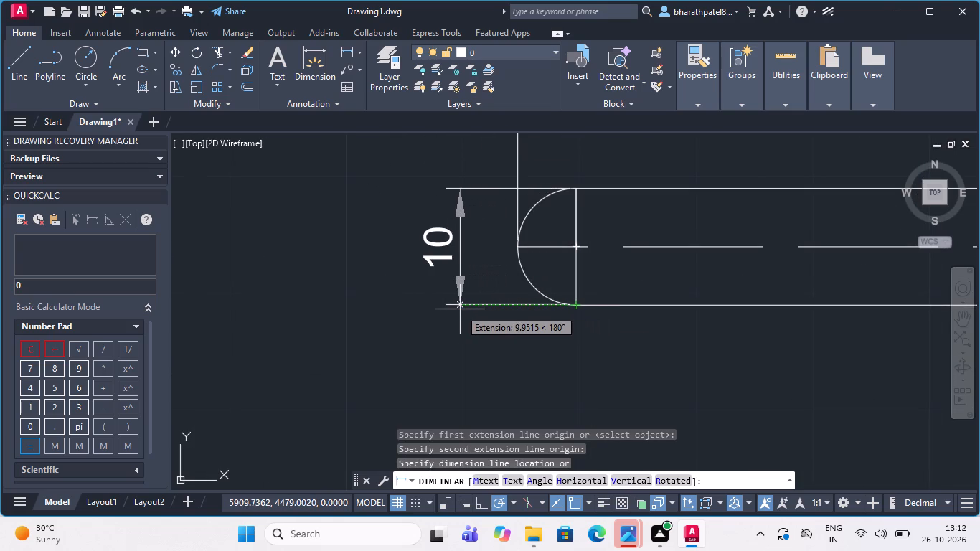
{"action": "left_click", "coordinate": [451, 312]}
Examine the whole front view, from handle to arm hooks, for dimensions that are still missing.
{"action": "scroll", "coordinate": [451, 312], "scroll_direction": "down", "scroll_amount": 1}
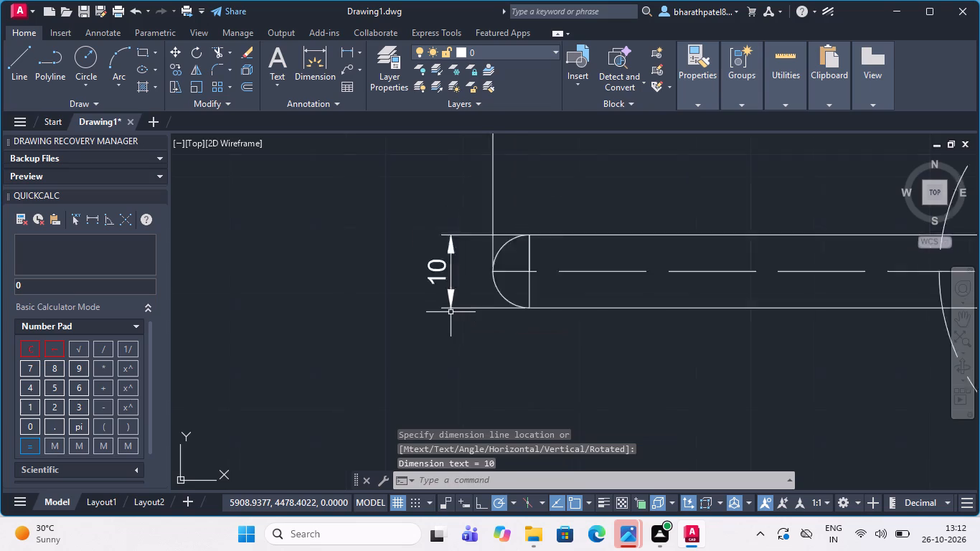
{"action": "scroll", "coordinate": [451, 312], "scroll_direction": "down", "scroll_amount": 3}
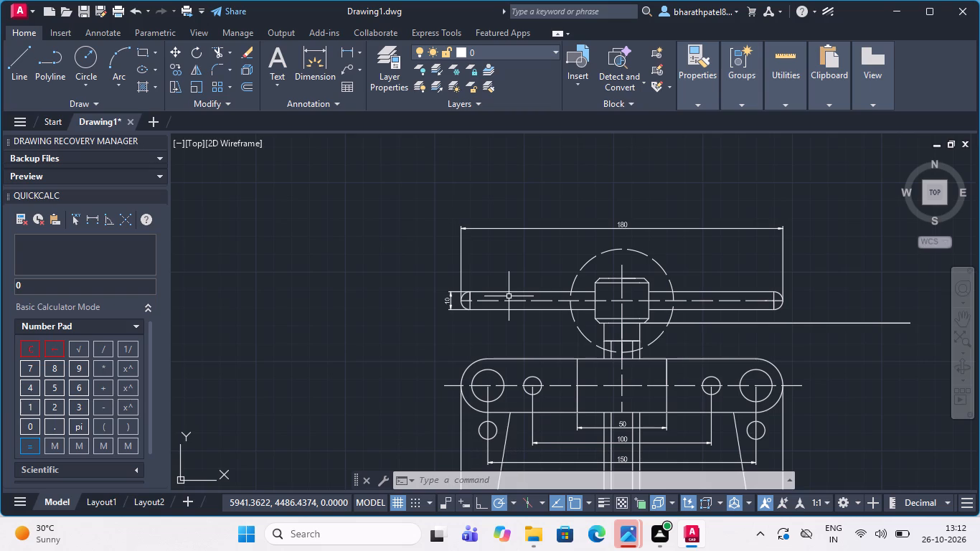
{"action": "scroll", "coordinate": [464, 282], "scroll_direction": "down", "scroll_amount": 4}
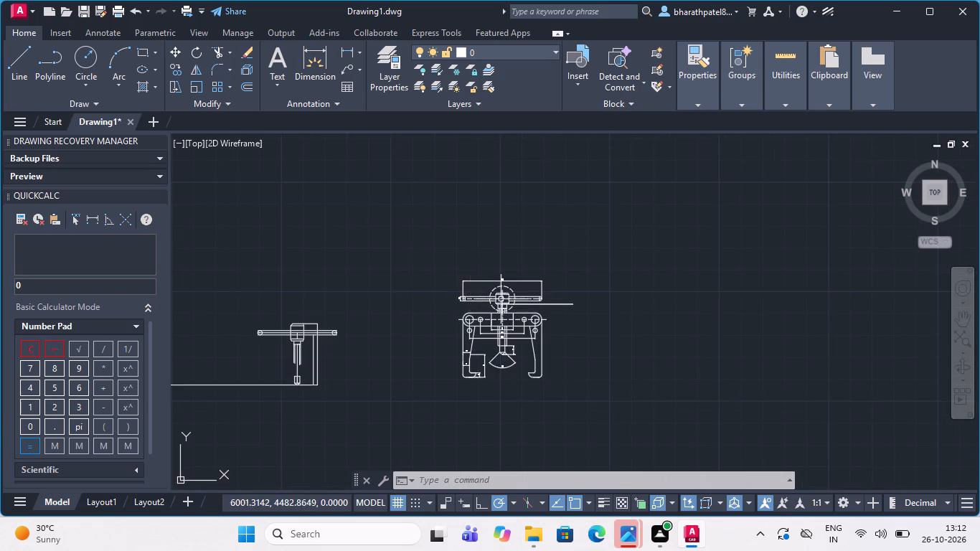
{"action": "scroll", "coordinate": [513, 303], "scroll_direction": "up", "scroll_amount": 3}
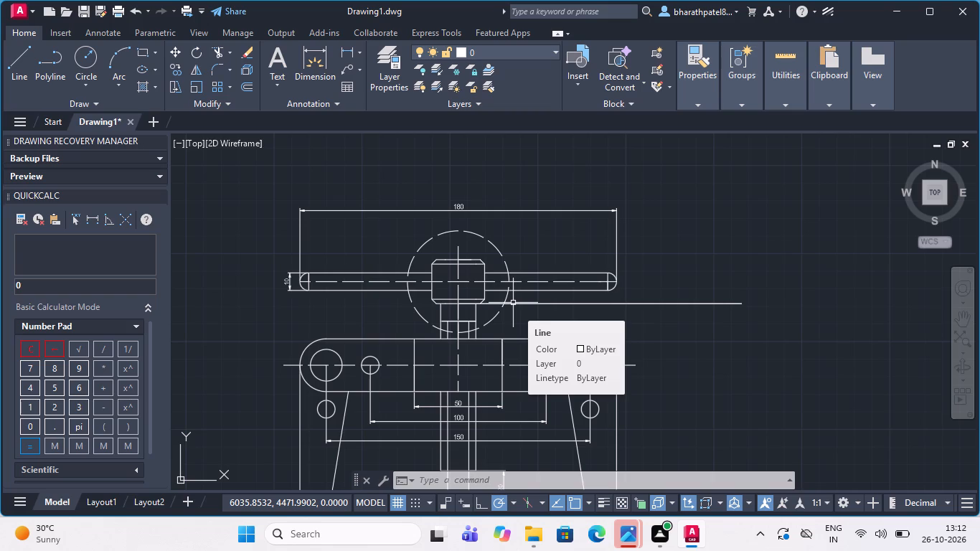
{"action": "scroll", "coordinate": [557, 227], "scroll_direction": "down", "scroll_amount": 2}
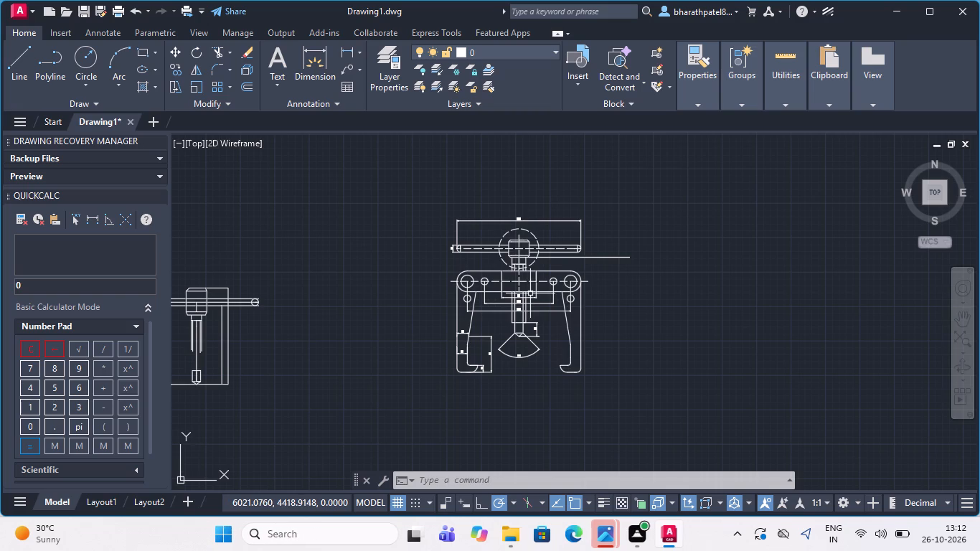
{"action": "scroll", "coordinate": [523, 299], "scroll_direction": "up", "scroll_amount": 2}
{"action": "scroll", "coordinate": [523, 299], "scroll_direction": "down", "scroll_amount": 2}
{"action": "scroll", "coordinate": [511, 249], "scroll_direction": "up", "scroll_amount": 2}
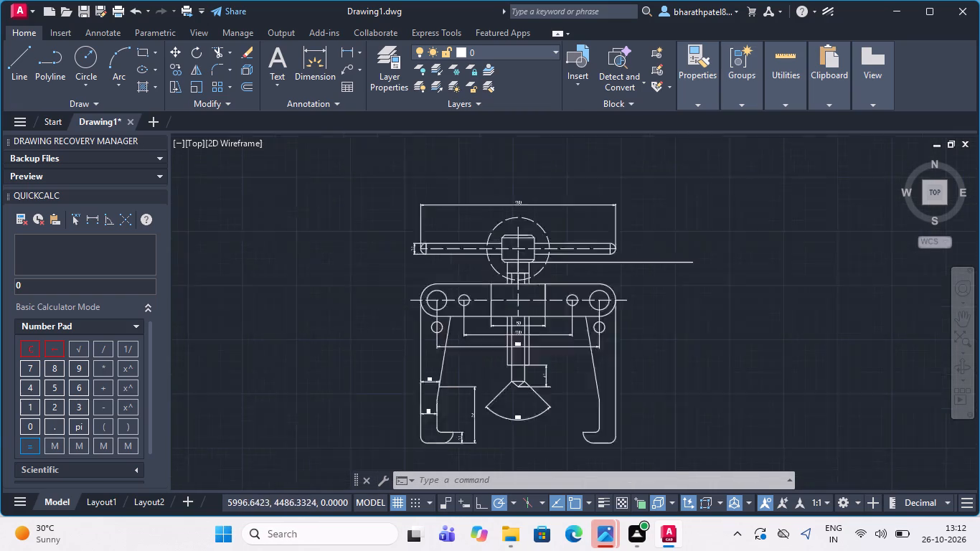
{"action": "scroll", "coordinate": [509, 243], "scroll_direction": "down", "scroll_amount": 2}
{"action": "scroll", "coordinate": [509, 242], "scroll_direction": "up", "scroll_amount": 2}
{"action": "scroll", "coordinate": [509, 242], "scroll_direction": "down", "scroll_amount": 4}
{"action": "scroll", "coordinate": [509, 242], "scroll_direction": "up", "scroll_amount": 4}
{"action": "scroll", "coordinate": [509, 242], "scroll_direction": "down", "scroll_amount": 4}
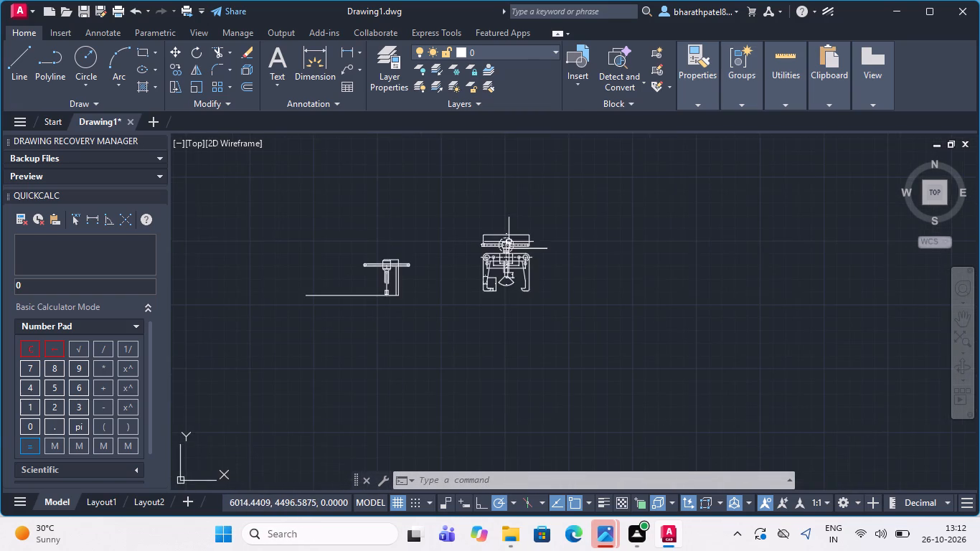
{"action": "scroll", "coordinate": [509, 242], "scroll_direction": "up", "scroll_amount": 3}
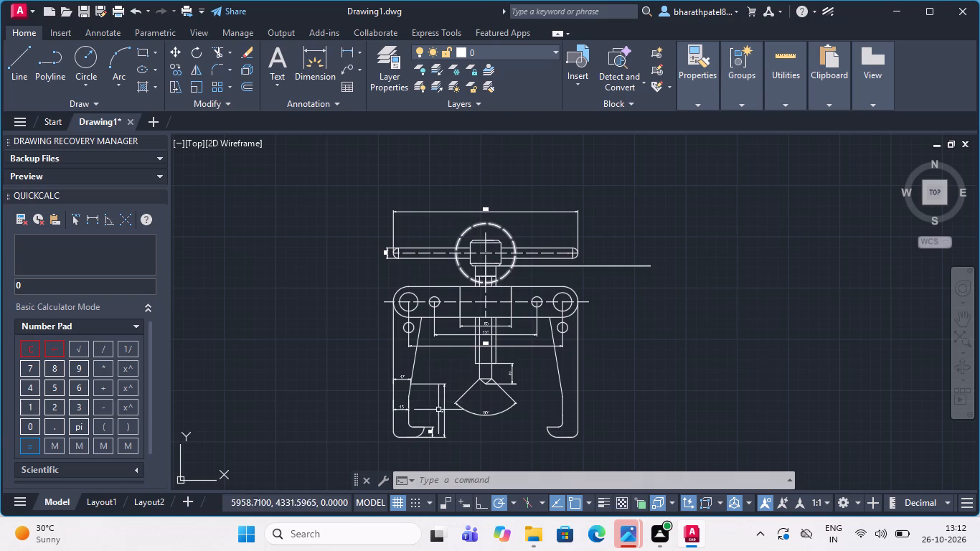
Add a radius dimension to the outer bottom corner of the left arm's hook, with its text outside the corner.
{"action": "scroll", "coordinate": [436, 428], "scroll_direction": "up", "scroll_amount": 4}
{"action": "scroll", "coordinate": [435, 395], "scroll_direction": "down", "scroll_amount": 2}
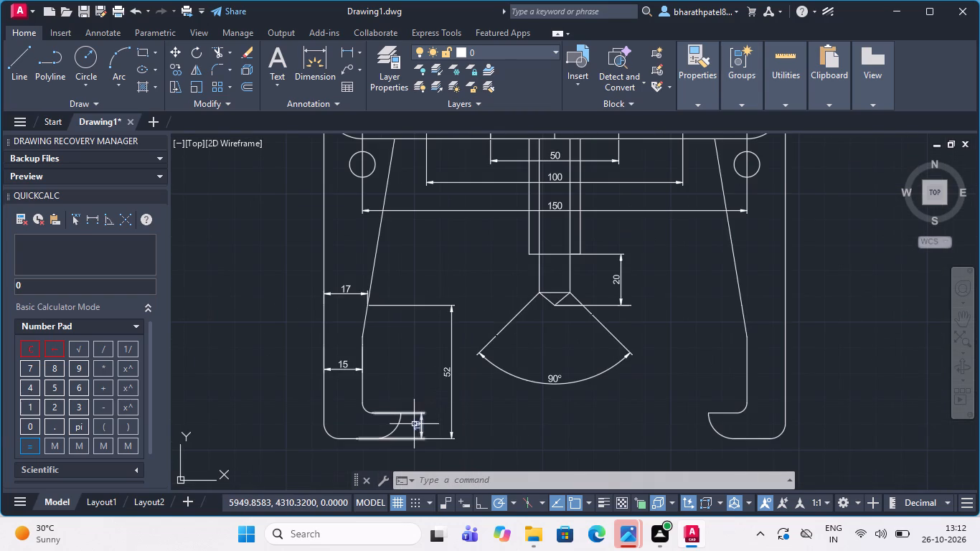
{"action": "scroll", "coordinate": [414, 424], "scroll_direction": "up", "scroll_amount": 2}
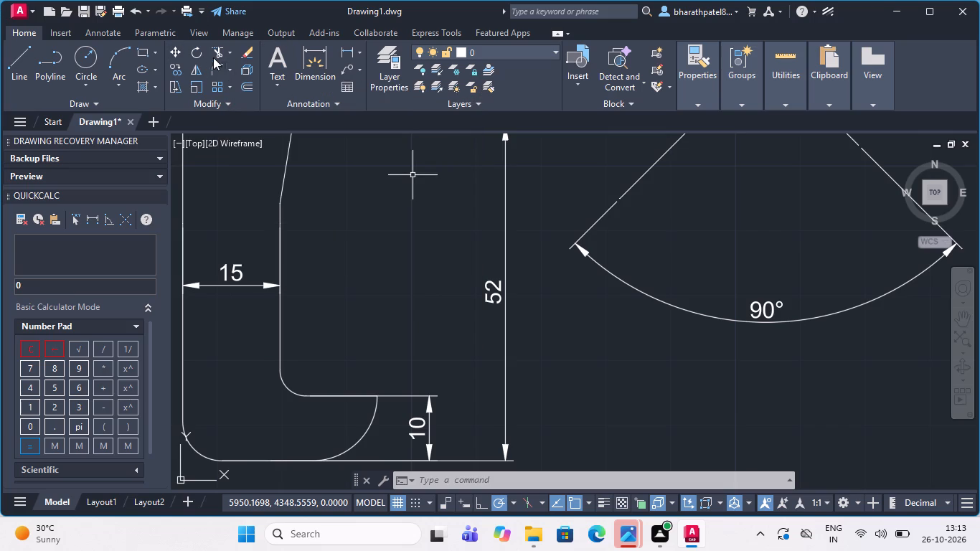
{"action": "left_click", "coordinate": [357, 55]}
{"action": "left_click_drag", "start_coordinate": [368, 201], "coordinate": [367, 194]}
{"action": "scroll", "coordinate": [369, 176], "scroll_direction": "down", "scroll_amount": 3}
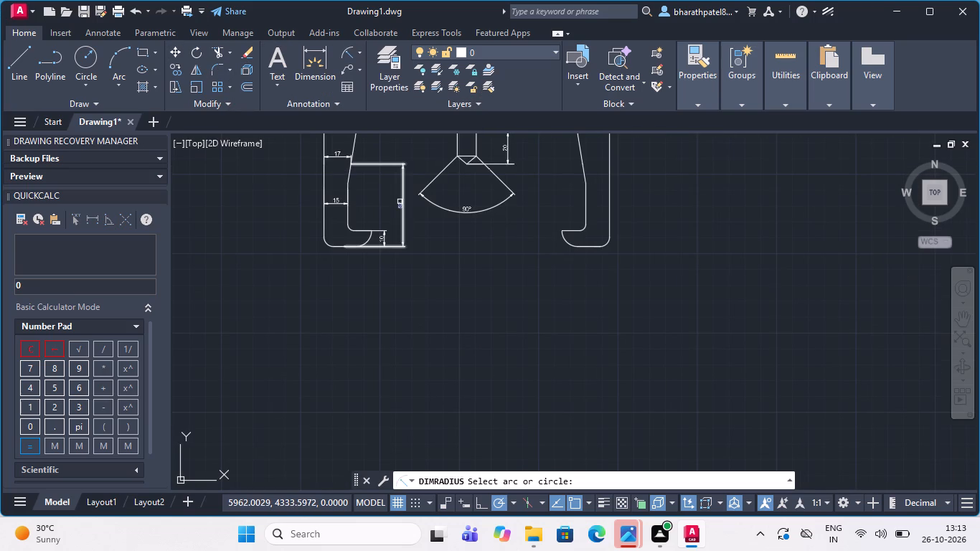
{"action": "left_click", "coordinate": [326, 243]}
{"action": "scroll", "coordinate": [319, 235], "scroll_direction": "up", "scroll_amount": 3}
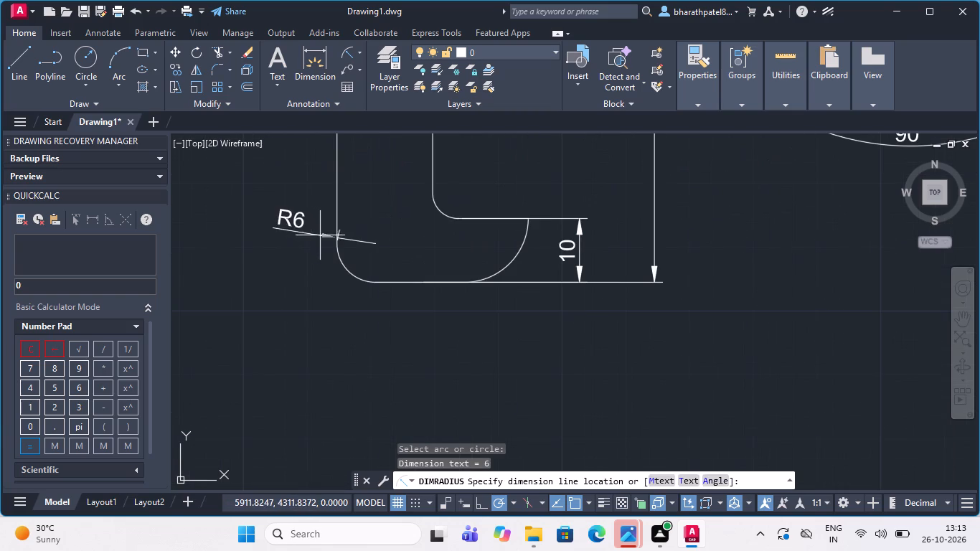
{"action": "left_click", "coordinate": [336, 283]}
Add a radius dimension to the inner corner fillet of the left arm's hook, with its text inside the bend.
{"action": "left_click", "coordinate": [352, 49]}
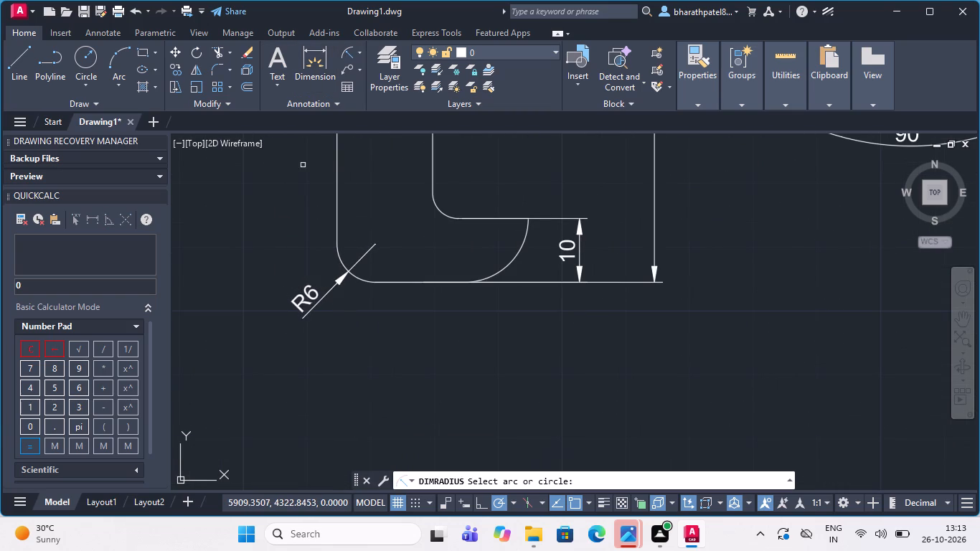
{"action": "left_click", "coordinate": [438, 209]}
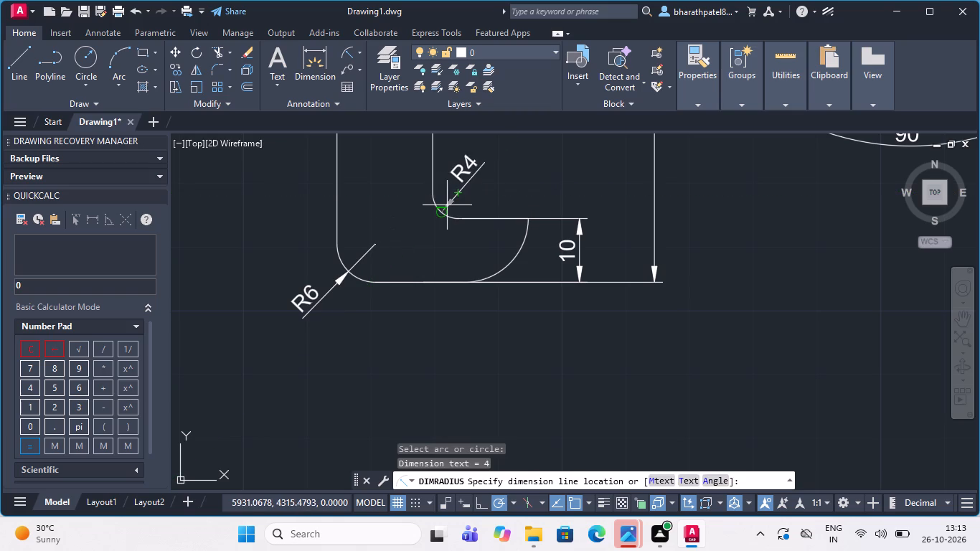
{"action": "left_click", "coordinate": [447, 205]}
Add a radius dimension to the inner corner fillet of the right arm's hook, with its text below the hook.
{"action": "left_click", "coordinate": [349, 52]}
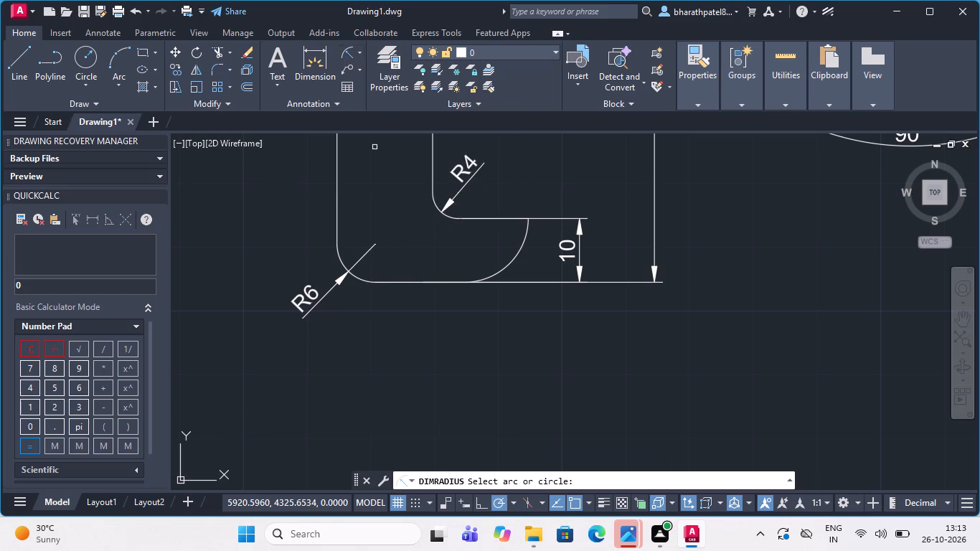
{"action": "scroll", "coordinate": [264, 204], "scroll_direction": "down", "scroll_amount": 3}
{"action": "scroll", "coordinate": [563, 204], "scroll_direction": "up", "scroll_amount": 3}
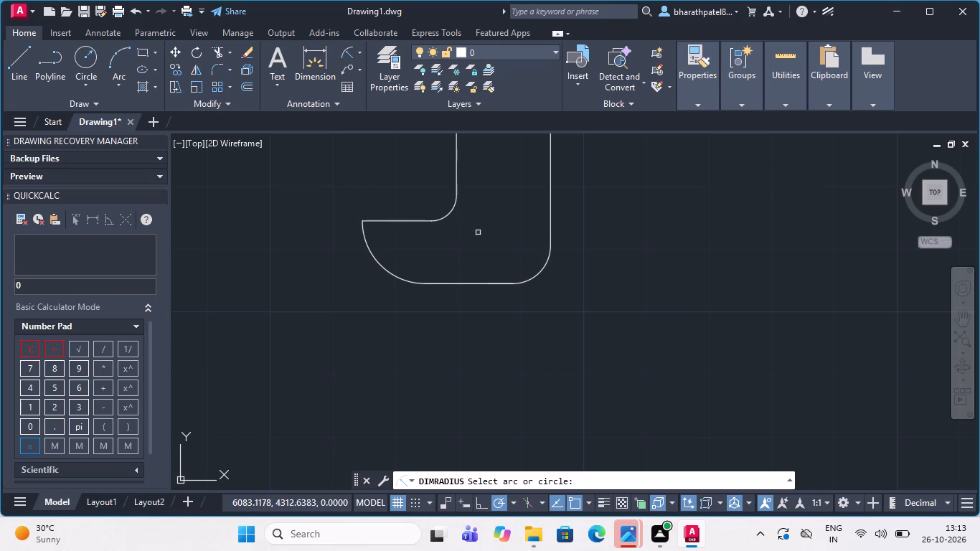
{"action": "left_click", "coordinate": [444, 215]}
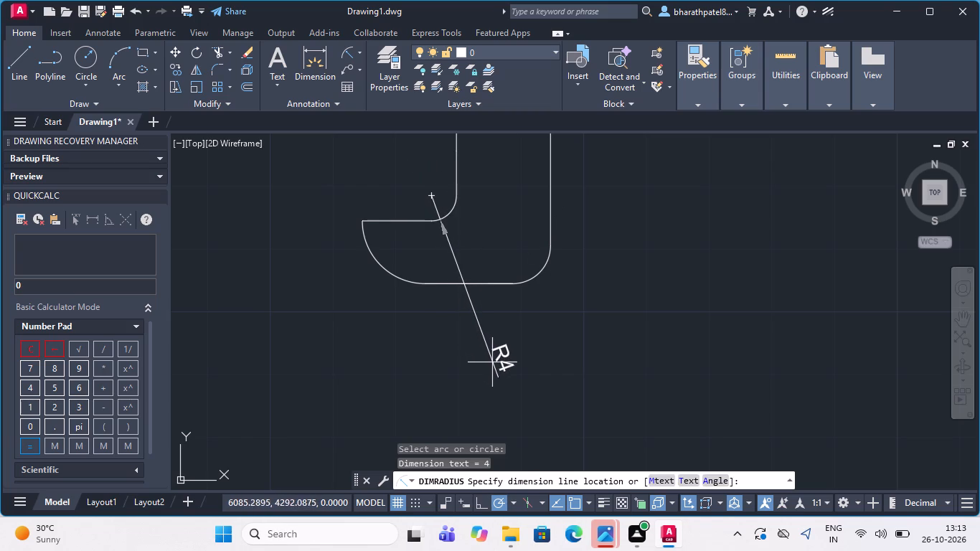
{"action": "left_click", "coordinate": [511, 345]}
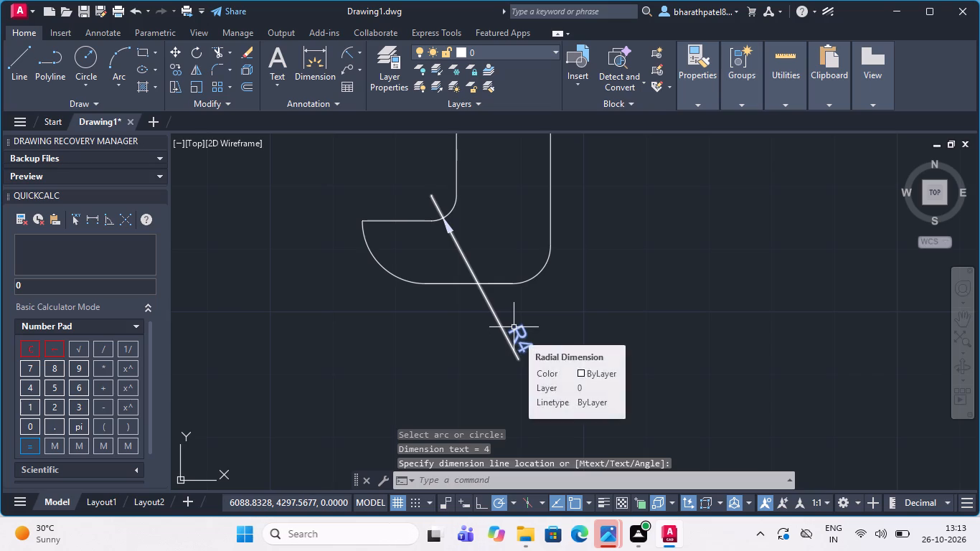
Add a diameter dimension to the large hole at the crossbar's right end, with its text outside the rounded end.
{"action": "scroll", "coordinate": [514, 327], "scroll_direction": "down", "scroll_amount": 4}
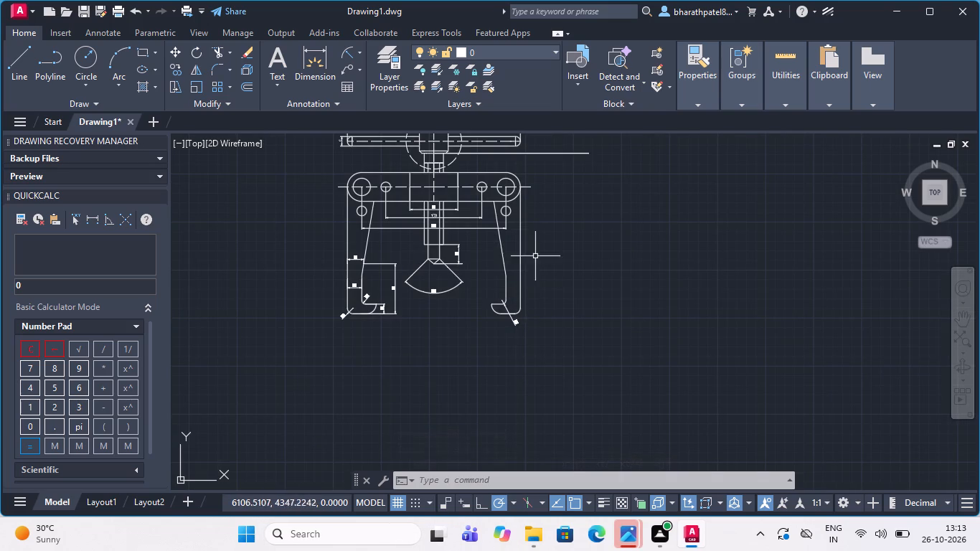
{"action": "scroll", "coordinate": [522, 166], "scroll_direction": "up", "scroll_amount": 3}
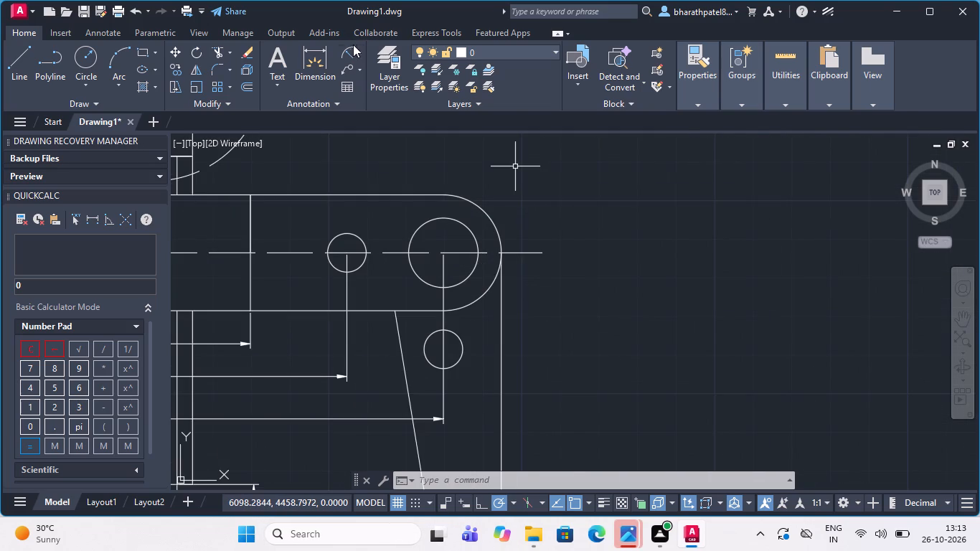
{"action": "left_click", "coordinate": [343, 54]}
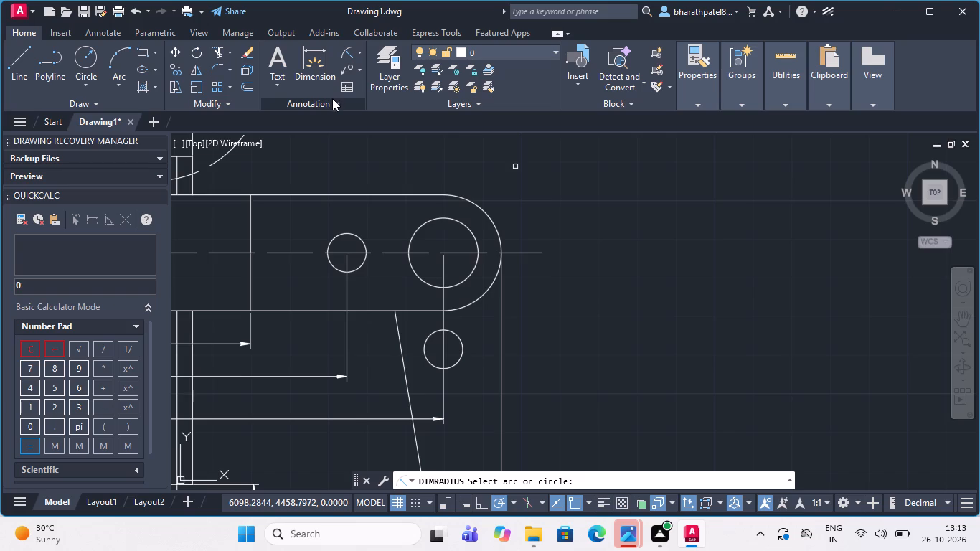
{"action": "left_click", "coordinate": [361, 49]}
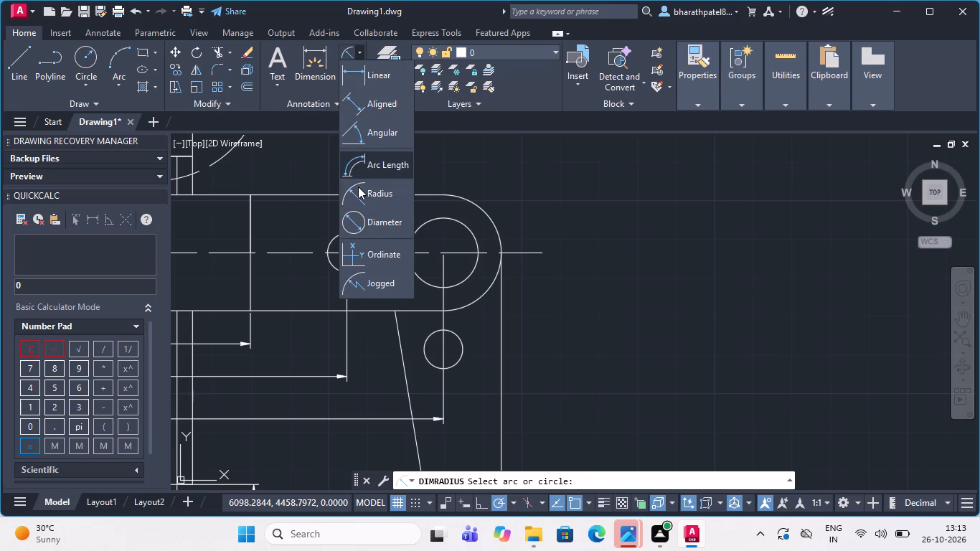
{"action": "left_click", "coordinate": [359, 209]}
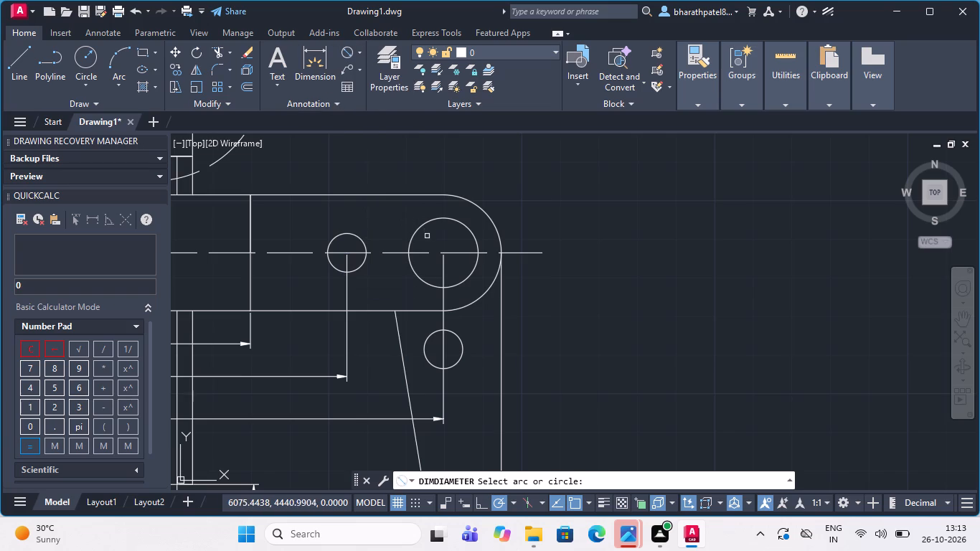
{"action": "scroll", "coordinate": [497, 204], "scroll_direction": "up", "scroll_amount": 2}
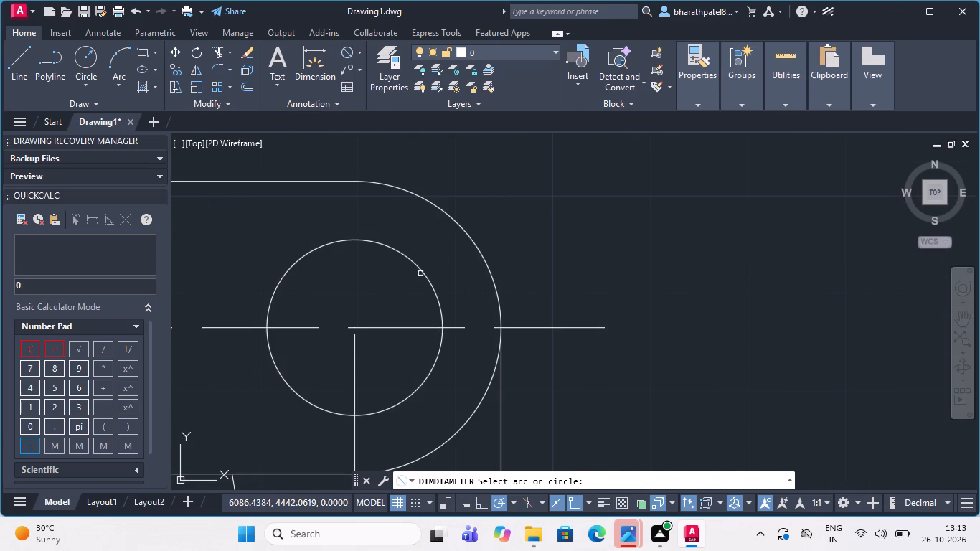
{"action": "left_click", "coordinate": [420, 271]}
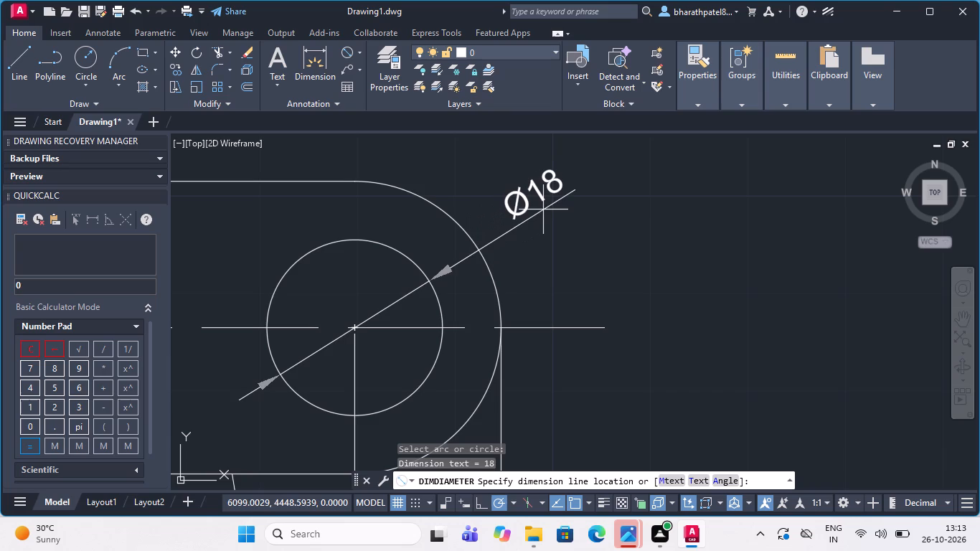
{"action": "left_click", "coordinate": [546, 207]}
{"action": "scroll", "coordinate": [527, 219], "scroll_direction": "down", "scroll_amount": 2}
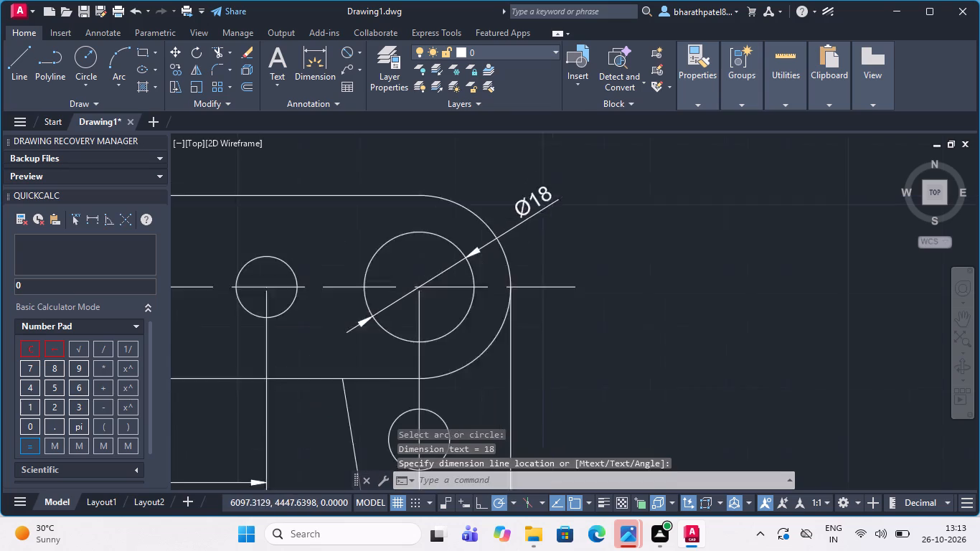
{"action": "scroll", "coordinate": [527, 219], "scroll_direction": "down", "scroll_amount": 1}
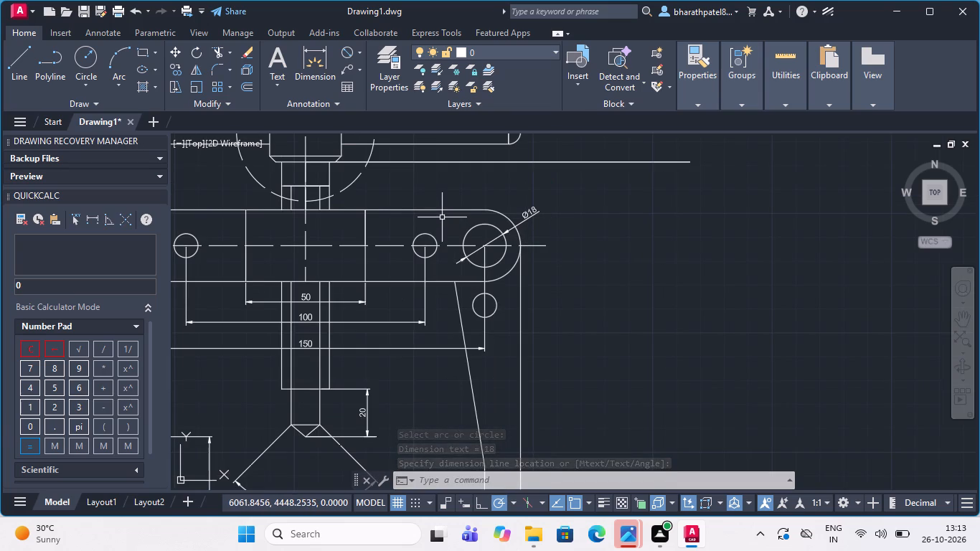
{"action": "scroll", "coordinate": [442, 217], "scroll_direction": "down", "scroll_amount": 1}
{"action": "scroll", "coordinate": [411, 193], "scroll_direction": "up", "scroll_amount": 2}
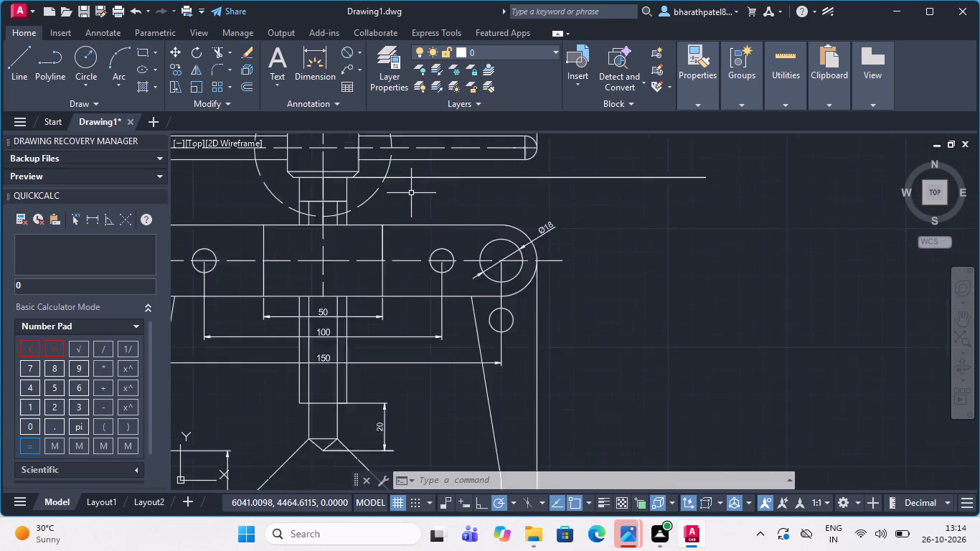
Add a diameter dimension to the small hole in the crossbar's left half, with its text above and left of the hole.
{"action": "scroll", "coordinate": [411, 193], "scroll_direction": "down", "scroll_amount": 3}
{"action": "scroll", "coordinate": [281, 204], "scroll_direction": "up", "scroll_amount": 3}
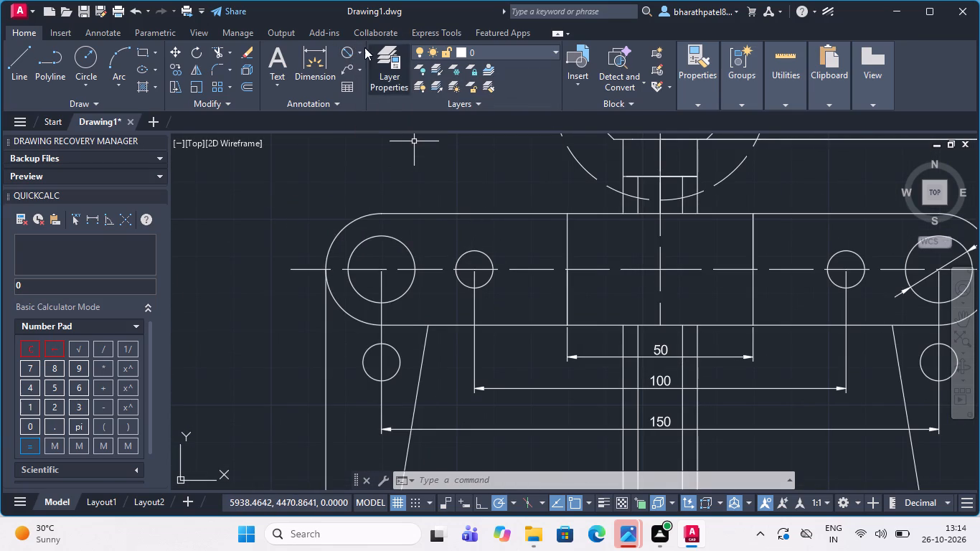
{"action": "left_click", "coordinate": [344, 53]}
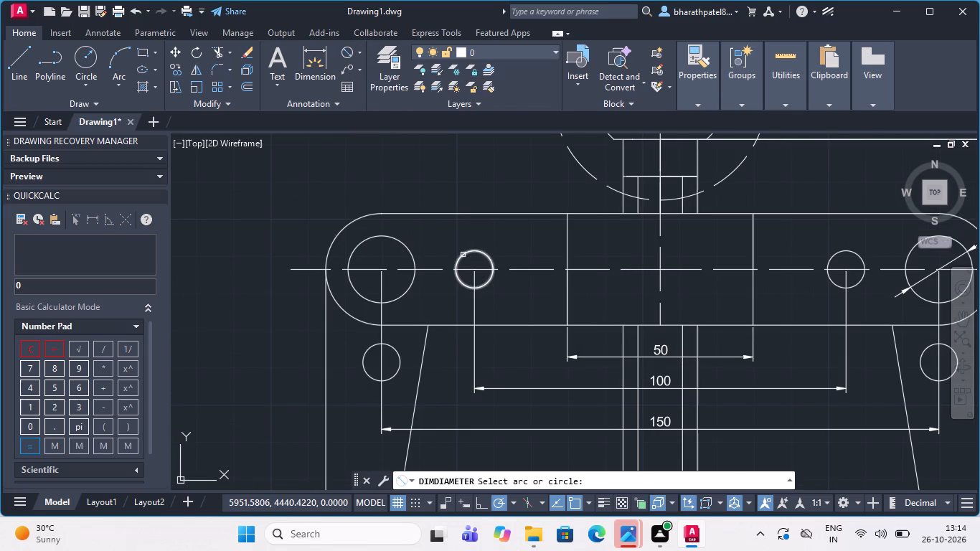
{"action": "left_click_drag", "start_coordinate": [463, 255], "coordinate": [461, 247]}
{"action": "left_click", "coordinate": [444, 229]}
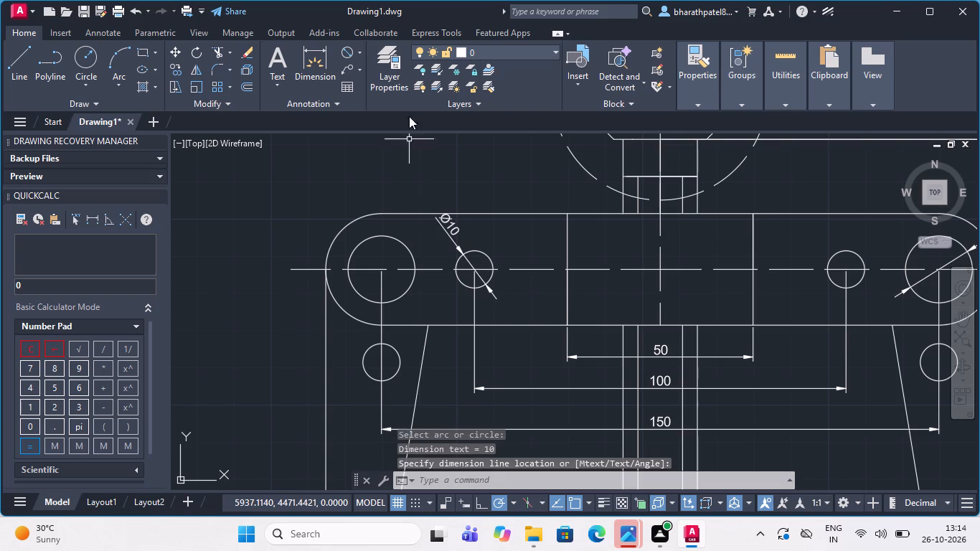
Add a diameter dimension to the small circle beneath the crossbar's left end, with its text below and left of the circle.
{"action": "left_click", "coordinate": [347, 53]}
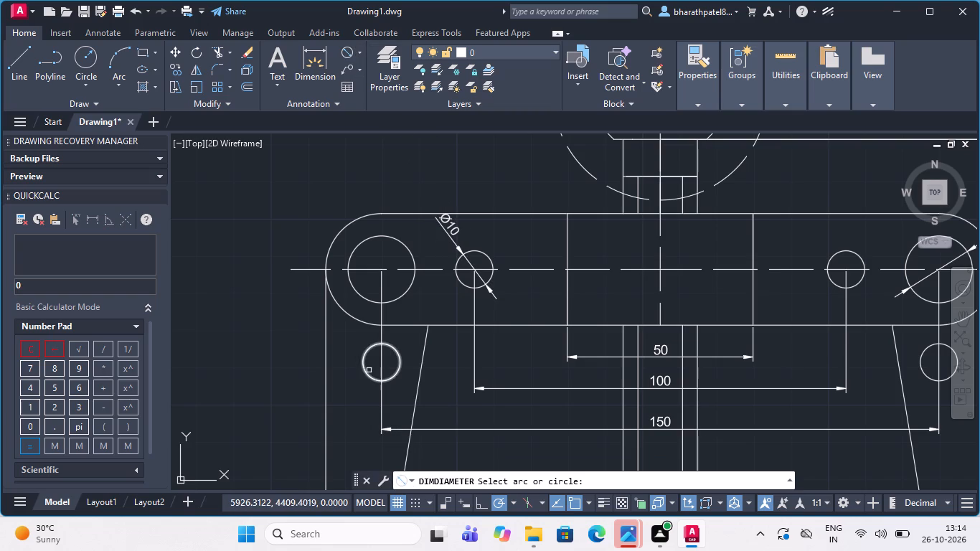
{"action": "left_click", "coordinate": [367, 374]}
{"action": "left_click", "coordinate": [364, 390]}
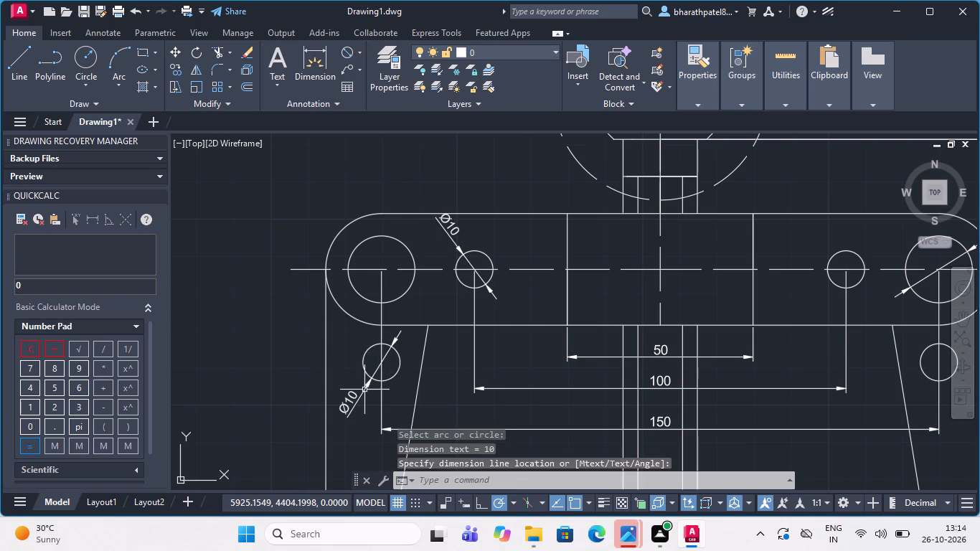
Add a vertical linear dimension for the crossbar's height along the central block's left edge, with the dimension line just inside the block.
{"action": "scroll", "coordinate": [363, 386], "scroll_direction": "down", "scroll_amount": 2}
{"action": "scroll", "coordinate": [606, 325], "scroll_direction": "up", "scroll_amount": 3}
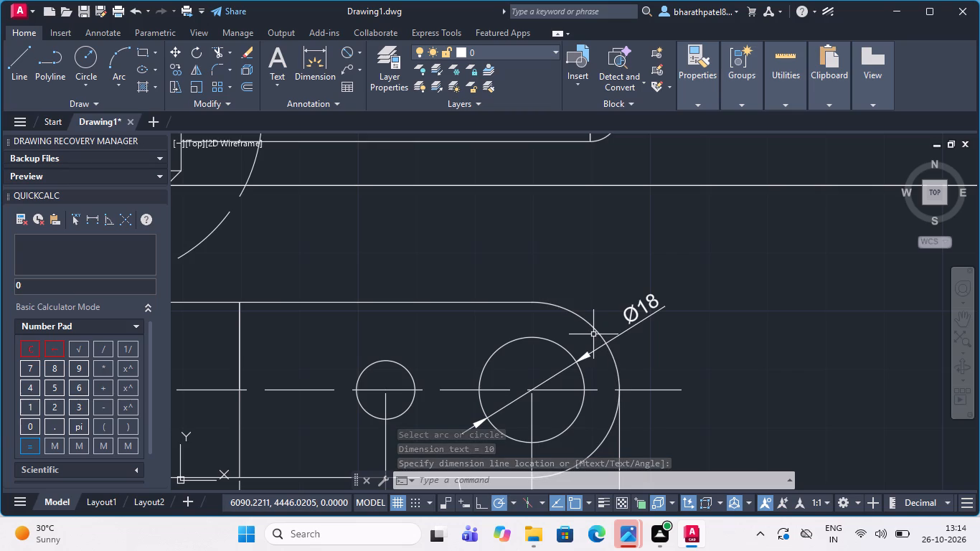
{"action": "scroll", "coordinate": [590, 336], "scroll_direction": "down", "scroll_amount": 1}
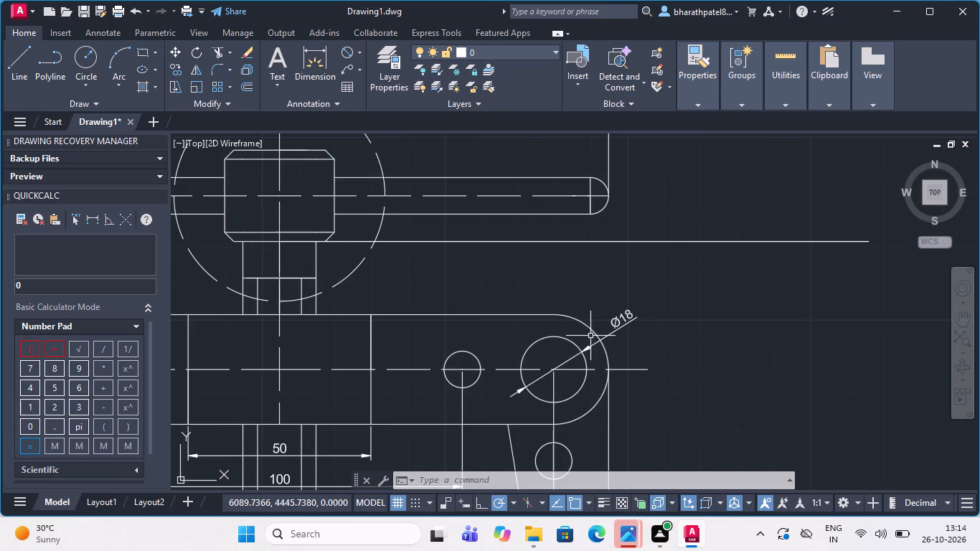
{"action": "scroll", "coordinate": [590, 336], "scroll_direction": "down", "scroll_amount": 1}
{"action": "left_click", "coordinate": [357, 48]}
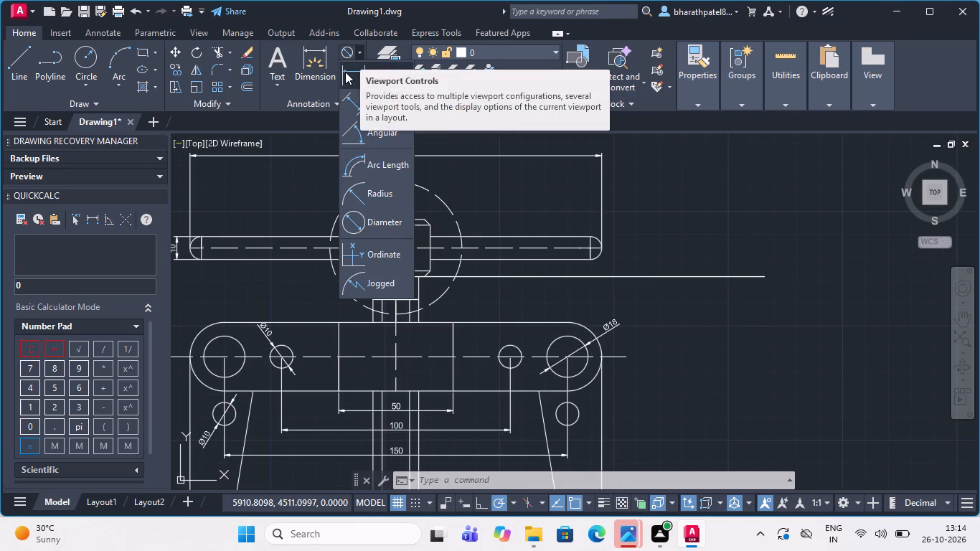
{"action": "left_click", "coordinate": [347, 72]}
{"action": "scroll", "coordinate": [336, 402], "scroll_direction": "up", "scroll_amount": 3}
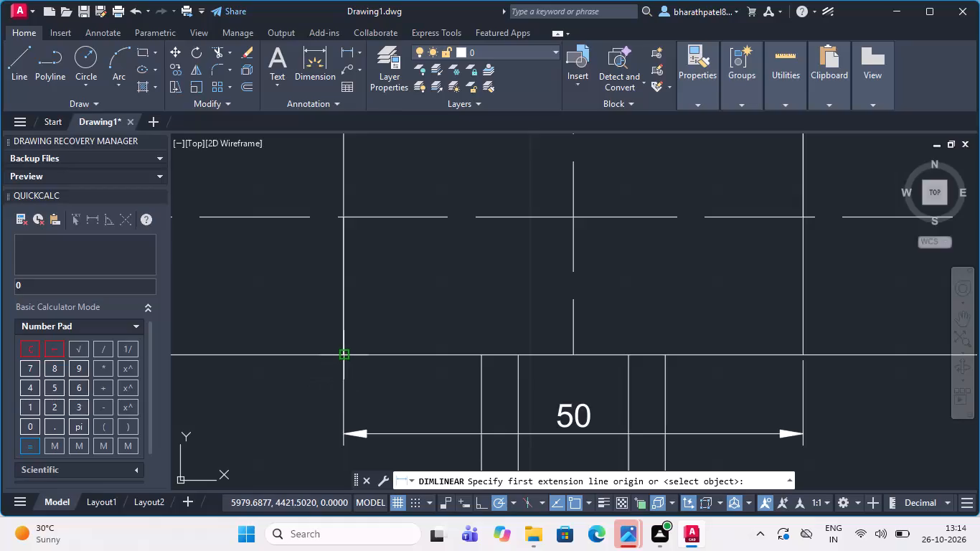
{"action": "left_click", "coordinate": [348, 358]}
{"action": "scroll", "coordinate": [341, 363], "scroll_direction": "down", "scroll_amount": 4}
{"action": "scroll", "coordinate": [344, 326], "scroll_direction": "up", "scroll_amount": 4}
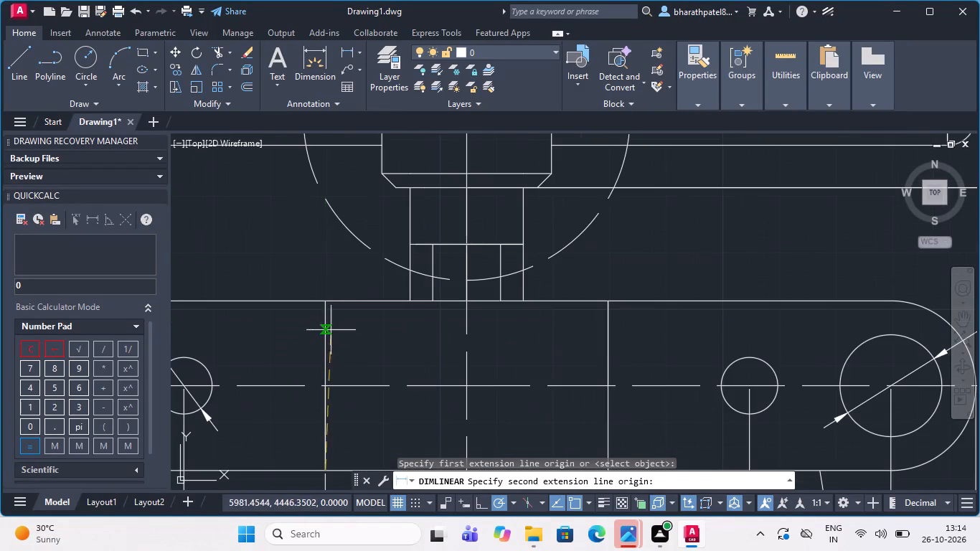
{"action": "left_click", "coordinate": [321, 301]}
{"action": "left_click", "coordinate": [357, 314]}
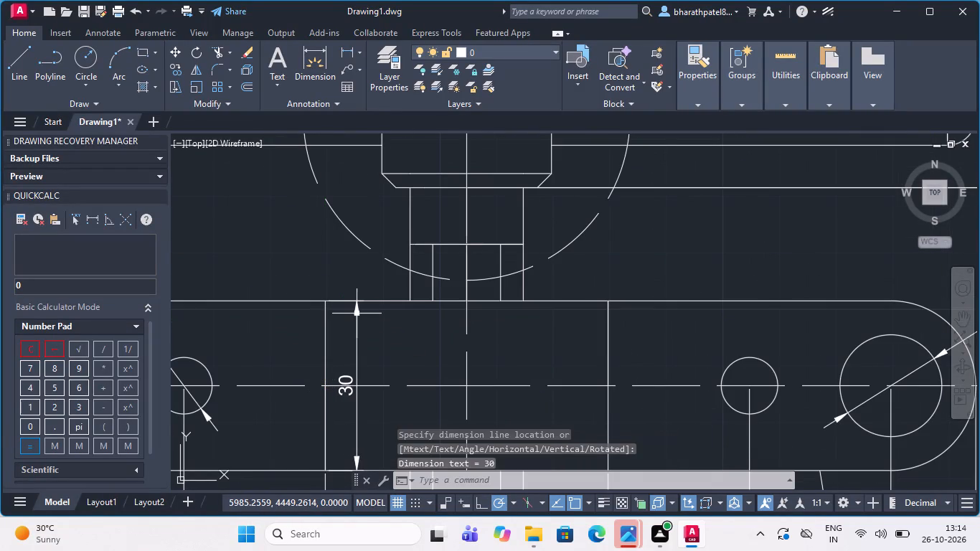
Examine the dimensioned front view of the puller, covering the handle, crossbar, screw and arms, to check the dimensions placed.
{"action": "scroll", "coordinate": [357, 314], "scroll_direction": "down", "scroll_amount": 3}
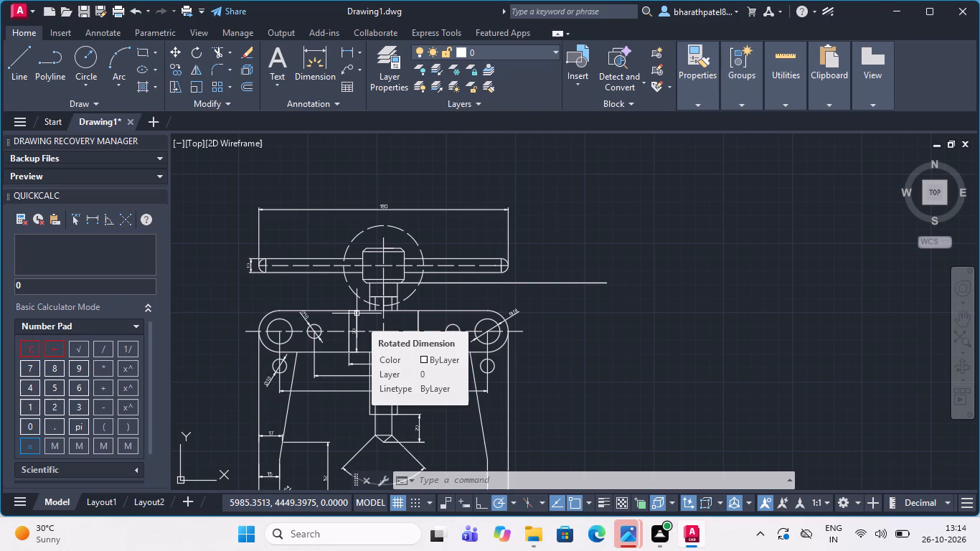
{"action": "scroll", "coordinate": [489, 360], "scroll_direction": "down", "scroll_amount": 4}
{"action": "scroll", "coordinate": [449, 334], "scroll_direction": "up", "scroll_amount": 4}
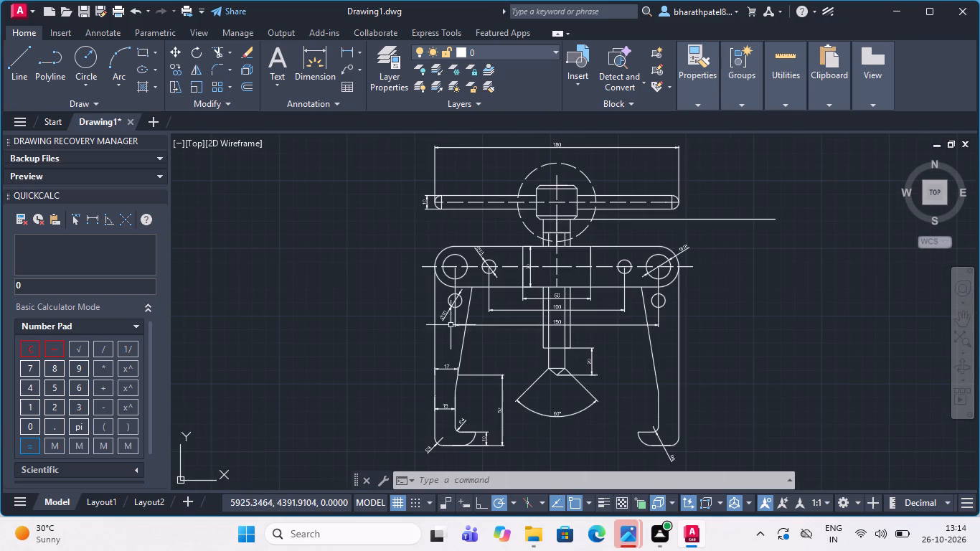
{"action": "scroll", "coordinate": [392, 272], "scroll_direction": "down", "scroll_amount": 2}
{"action": "scroll", "coordinate": [492, 205], "scroll_direction": "up", "scroll_amount": 1}
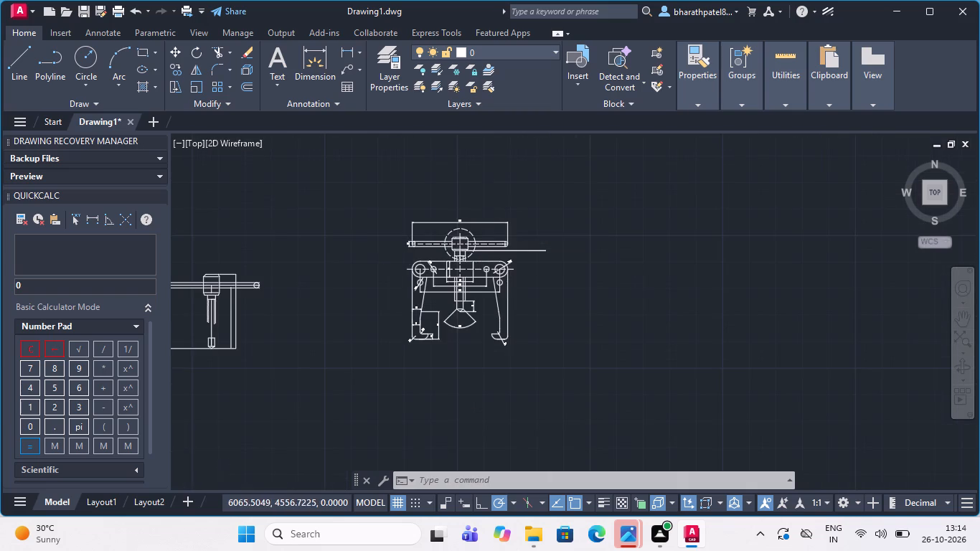
{"action": "scroll", "coordinate": [492, 205], "scroll_direction": "up", "scroll_amount": 2}
{"action": "scroll", "coordinate": [380, 300], "scroll_direction": "down", "scroll_amount": 1}
{"action": "scroll", "coordinate": [479, 310], "scroll_direction": "down", "scroll_amount": 1}
{"action": "scroll", "coordinate": [340, 359], "scroll_direction": "up", "scroll_amount": 1}
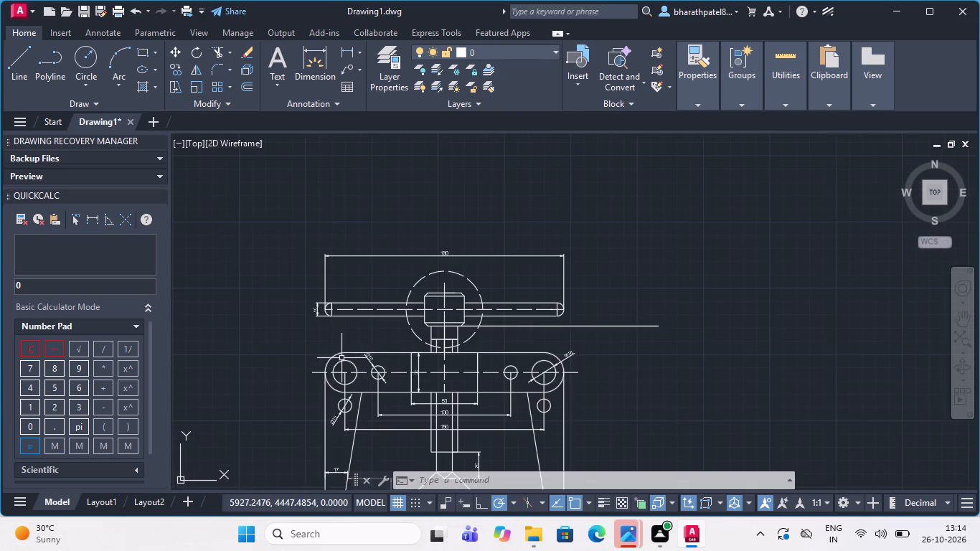
{"action": "scroll", "coordinate": [346, 352], "scroll_direction": "up", "scroll_amount": 1}
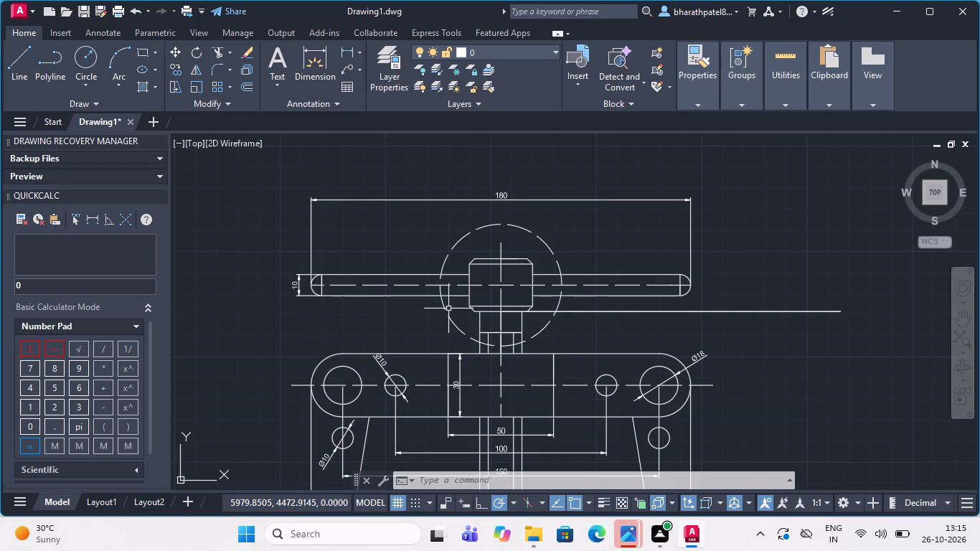
{"action": "scroll", "coordinate": [378, 263], "scroll_direction": "down", "scroll_amount": 2}
{"action": "scroll", "coordinate": [442, 319], "scroll_direction": "up", "scroll_amount": 1}
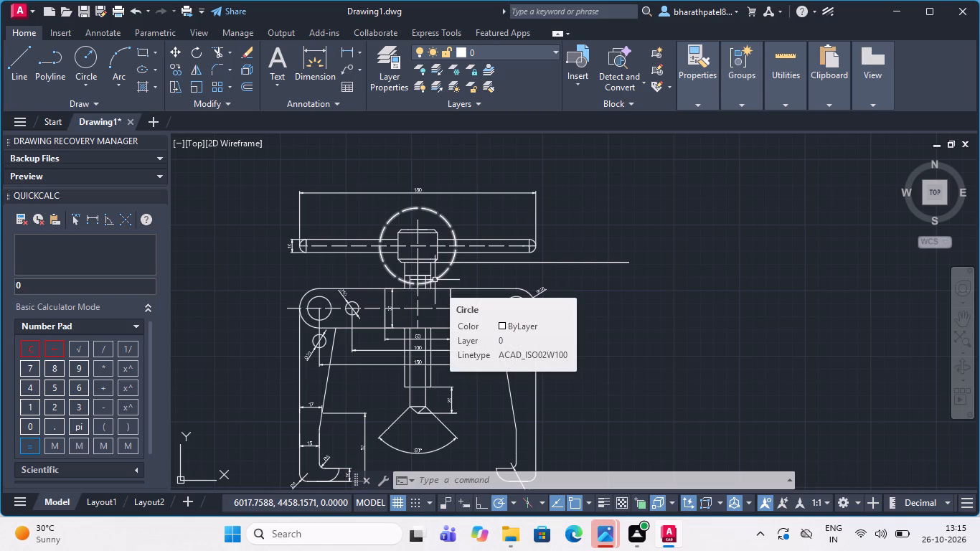
{"action": "scroll", "coordinate": [433, 280], "scroll_direction": "down", "scroll_amount": 3}
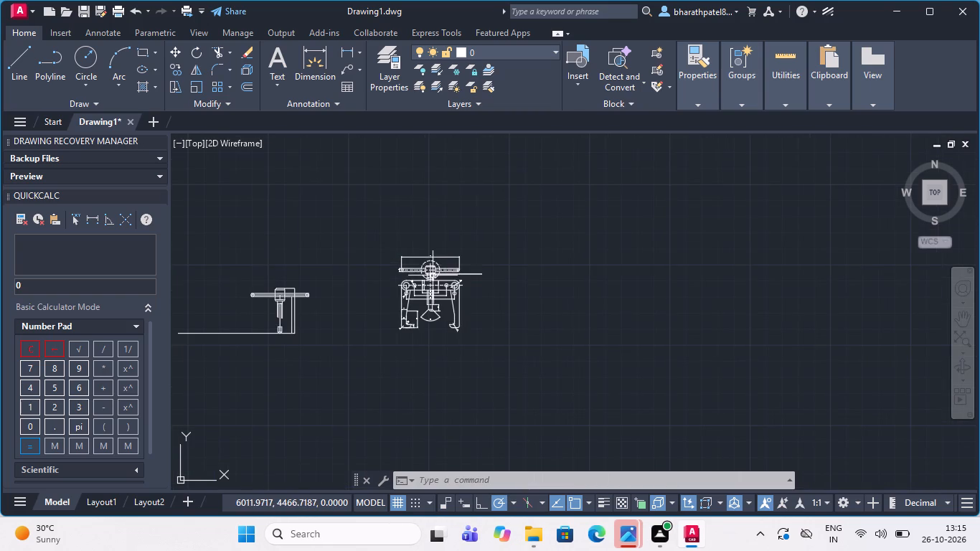
{"action": "scroll", "coordinate": [433, 275], "scroll_direction": "down", "scroll_amount": 1}
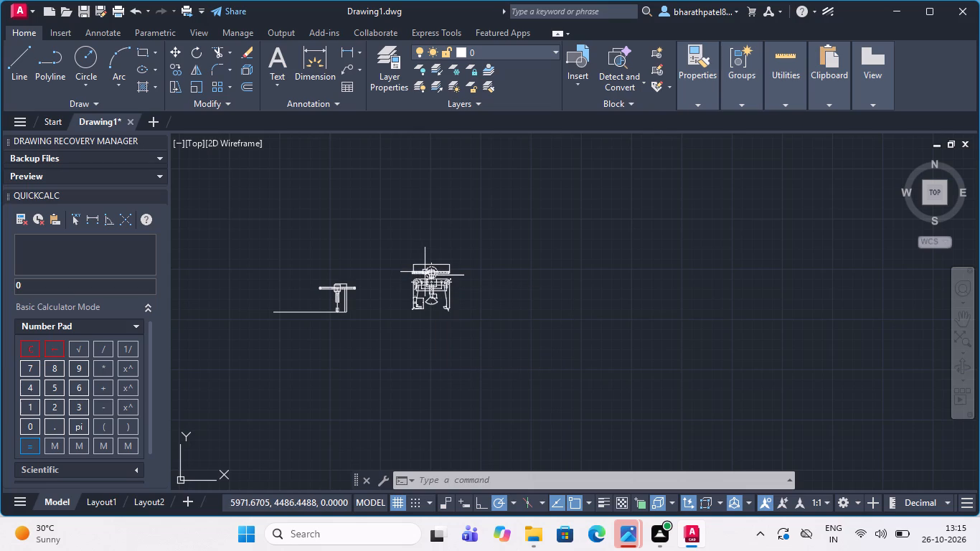
{"action": "scroll", "coordinate": [460, 258], "scroll_direction": "down", "scroll_amount": 1}
{"action": "scroll", "coordinate": [447, 265], "scroll_direction": "up", "scroll_amount": 3}
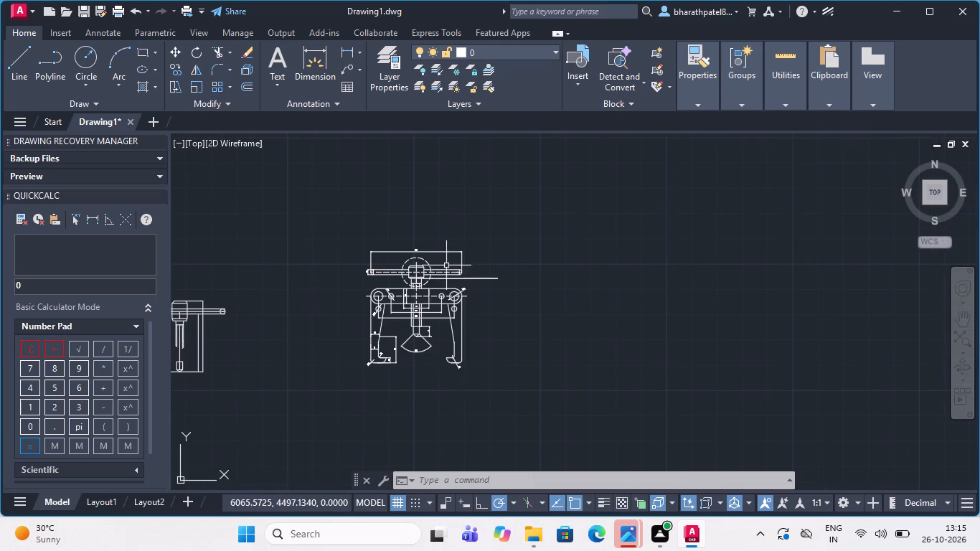
{"action": "scroll", "coordinate": [353, 317], "scroll_direction": "up", "scroll_amount": 3}
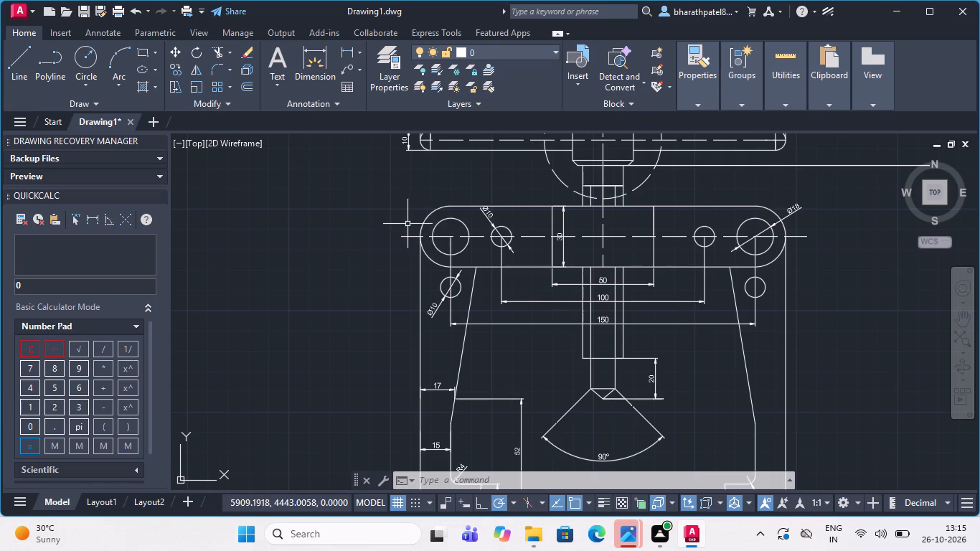
{"action": "scroll", "coordinate": [402, 235], "scroll_direction": "down", "scroll_amount": 2}
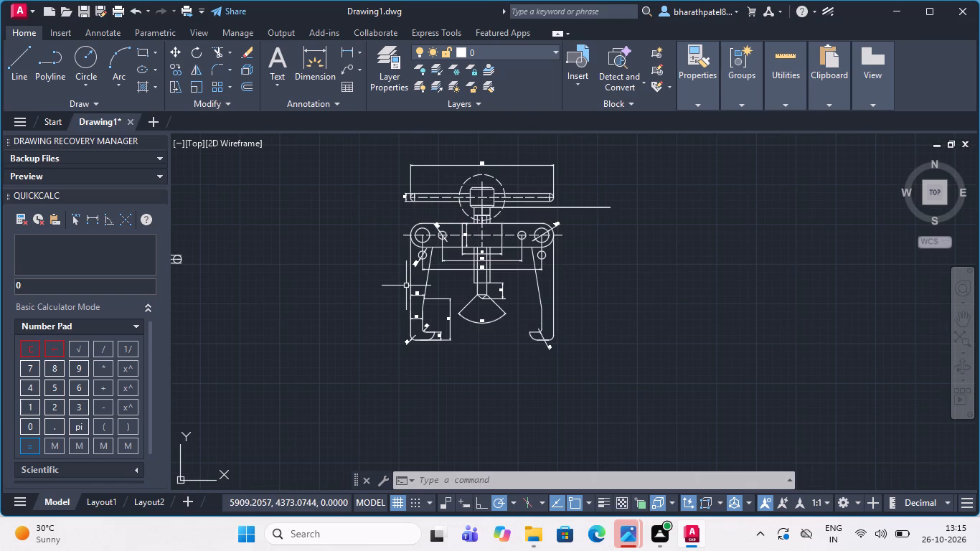
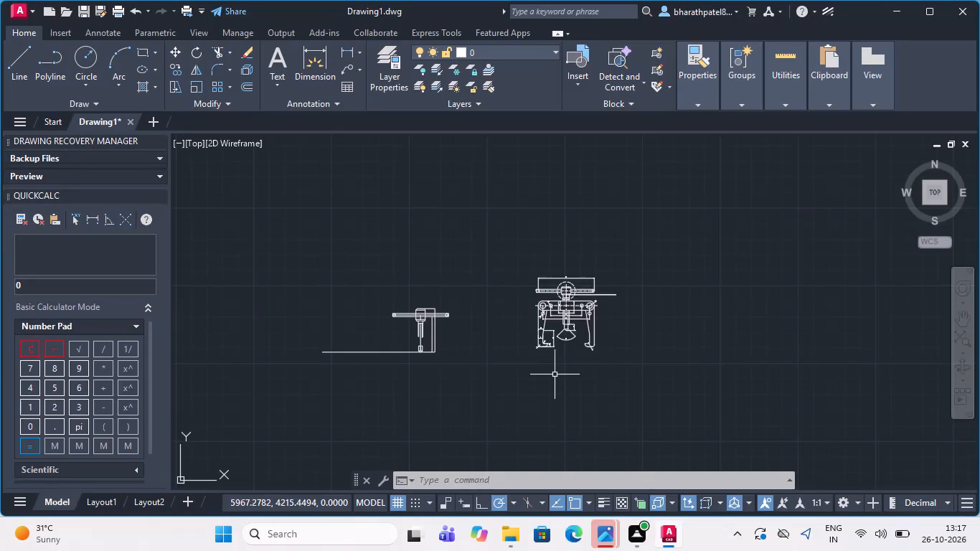
Examine the puller's dimensioned front view, from the handle and crossbar to the screw tip and arms, for missing dimensions.
{"action": "scroll", "coordinate": [563, 346], "scroll_direction": "up", "scroll_amount": 3}
{"action": "scroll", "coordinate": [563, 346], "scroll_direction": "down", "scroll_amount": 2}
{"action": "scroll", "coordinate": [539, 250], "scroll_direction": "up", "scroll_amount": 3}
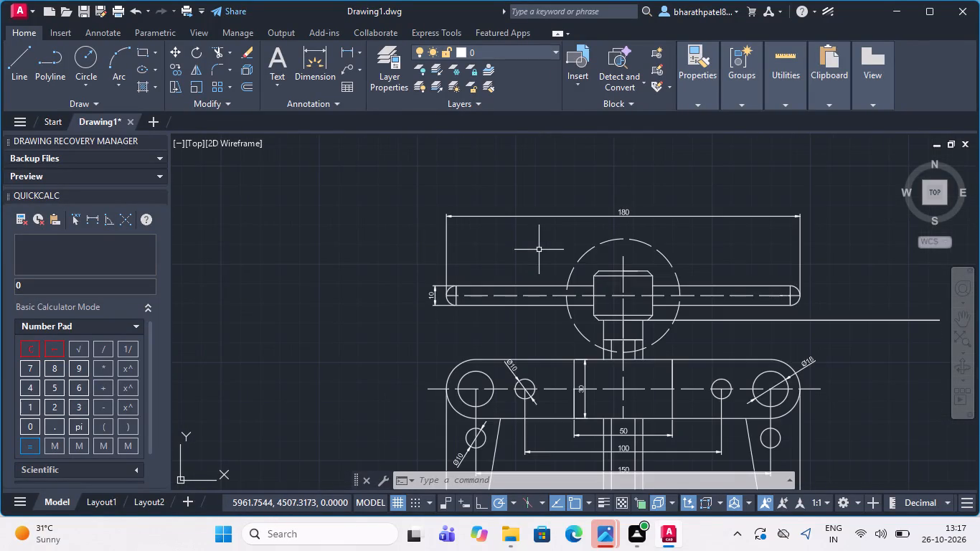
{"action": "scroll", "coordinate": [542, 253], "scroll_direction": "down", "scroll_amount": 1}
{"action": "scroll", "coordinate": [603, 402], "scroll_direction": "up", "scroll_amount": 3}
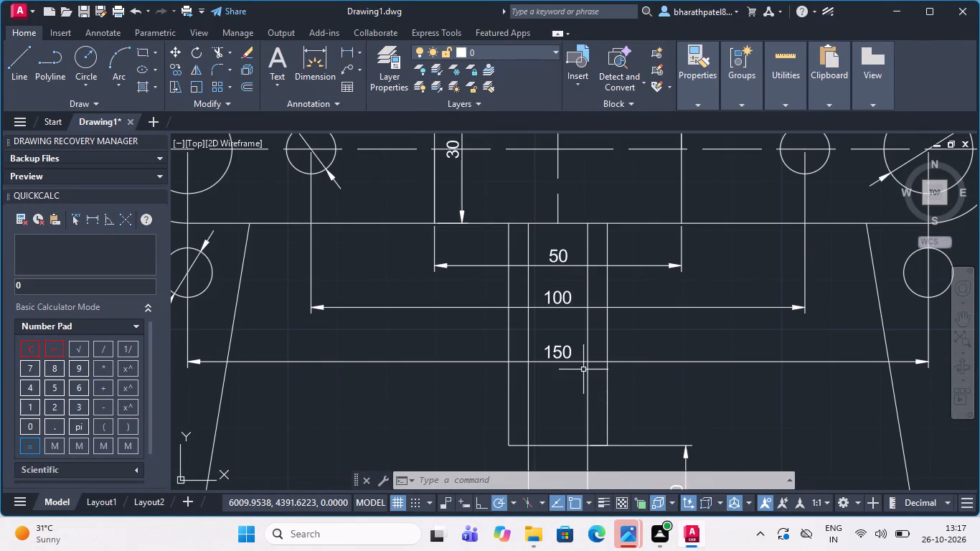
{"action": "scroll", "coordinate": [579, 362], "scroll_direction": "down", "scroll_amount": 1}
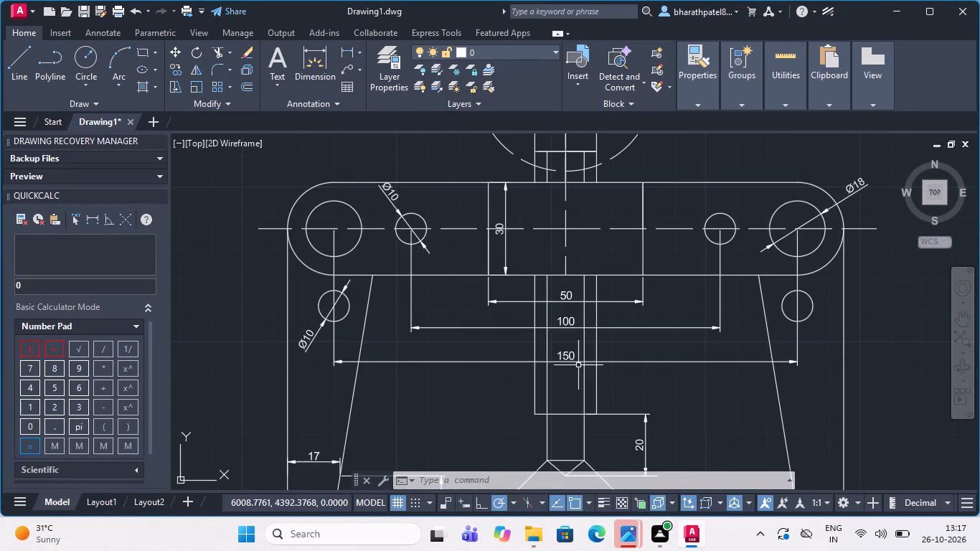
{"action": "scroll", "coordinate": [415, 270], "scroll_direction": "down", "scroll_amount": 2}
{"action": "scroll", "coordinate": [420, 279], "scroll_direction": "up", "scroll_amount": 1}
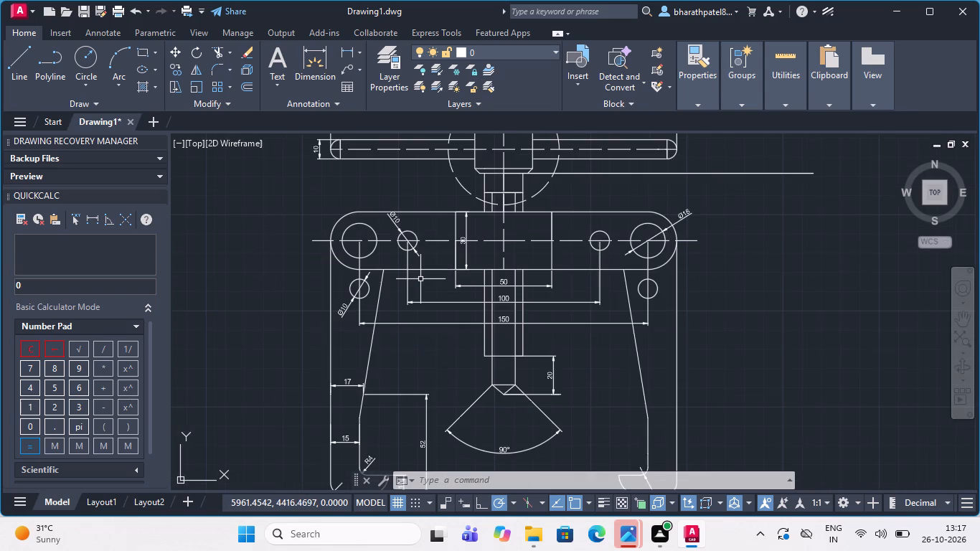
{"action": "scroll", "coordinate": [456, 273], "scroll_direction": "down", "scroll_amount": 1}
{"action": "scroll", "coordinate": [478, 347], "scroll_direction": "up", "scroll_amount": 2}
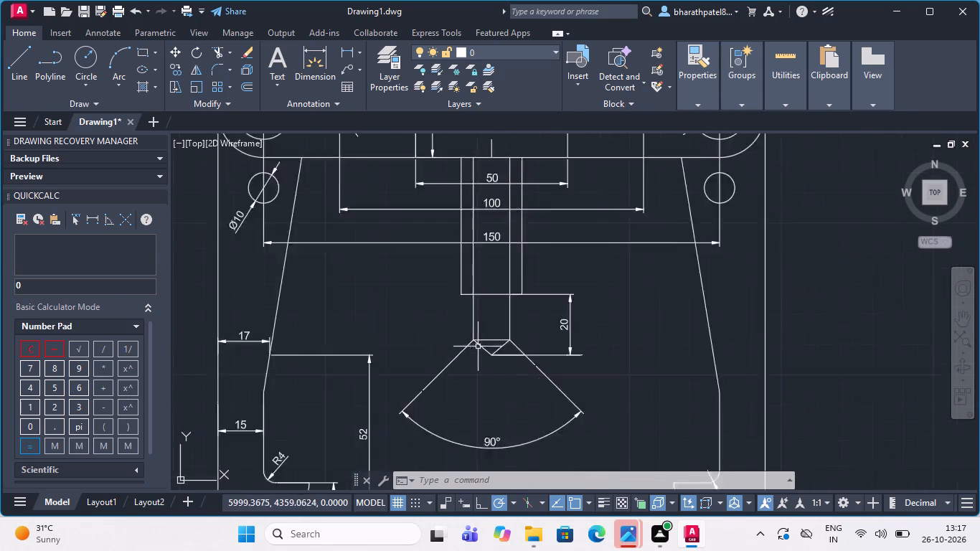
{"action": "scroll", "coordinate": [478, 347], "scroll_direction": "up", "scroll_amount": 1}
{"action": "scroll", "coordinate": [478, 346], "scroll_direction": "down", "scroll_amount": 2}
{"action": "scroll", "coordinate": [488, 329], "scroll_direction": "up", "scroll_amount": 2}
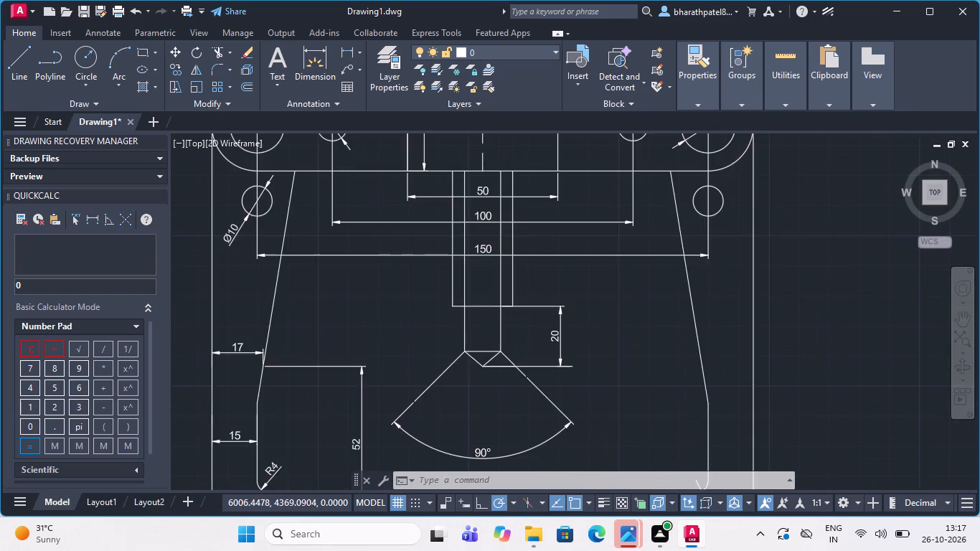
{"action": "scroll", "coordinate": [488, 329], "scroll_direction": "down", "scroll_amount": 2}
{"action": "scroll", "coordinate": [494, 265], "scroll_direction": "down", "scroll_amount": 3}
{"action": "scroll", "coordinate": [476, 181], "scroll_direction": "up", "scroll_amount": 1}
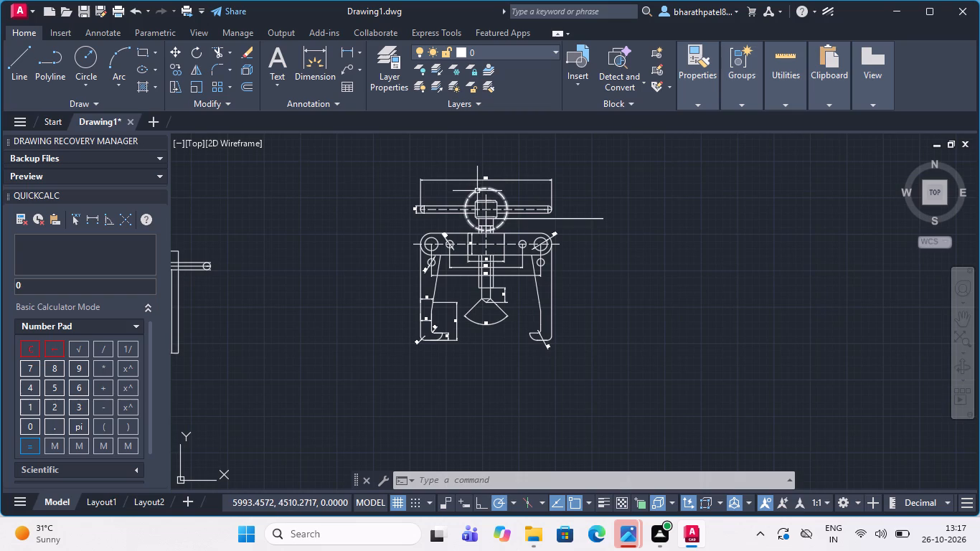
{"action": "scroll", "coordinate": [474, 192], "scroll_direction": "up", "scroll_amount": 1}
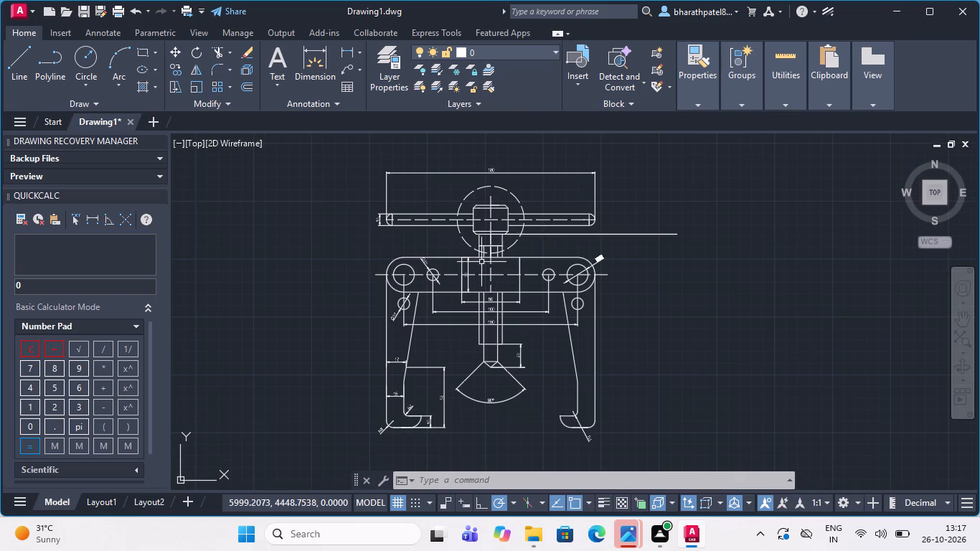
{"action": "scroll", "coordinate": [478, 266], "scroll_direction": "down", "scroll_amount": 2}
{"action": "scroll", "coordinate": [443, 273], "scroll_direction": "up", "scroll_amount": 3}
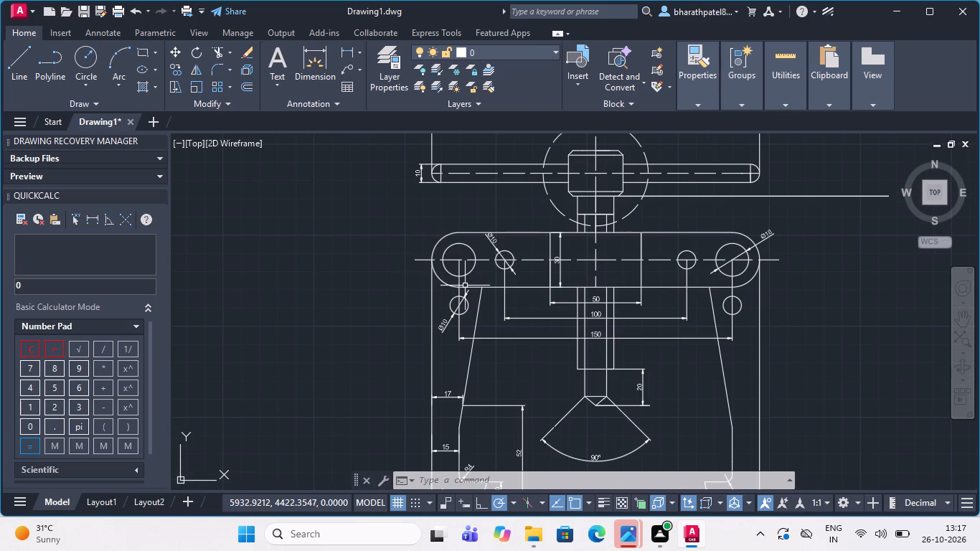
{"action": "scroll", "coordinate": [476, 266], "scroll_direction": "up", "scroll_amount": 1}
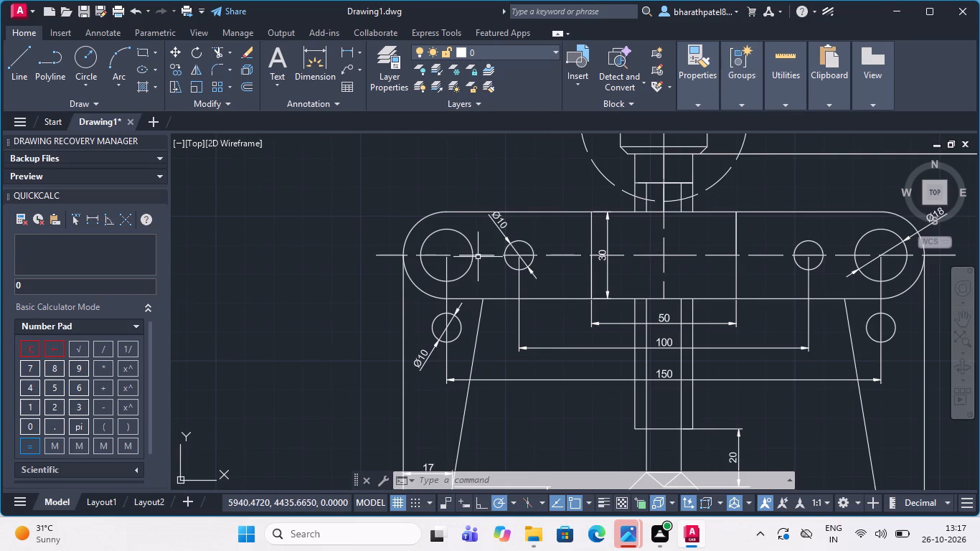
{"action": "scroll", "coordinate": [476, 255], "scroll_direction": "up", "scroll_amount": 2}
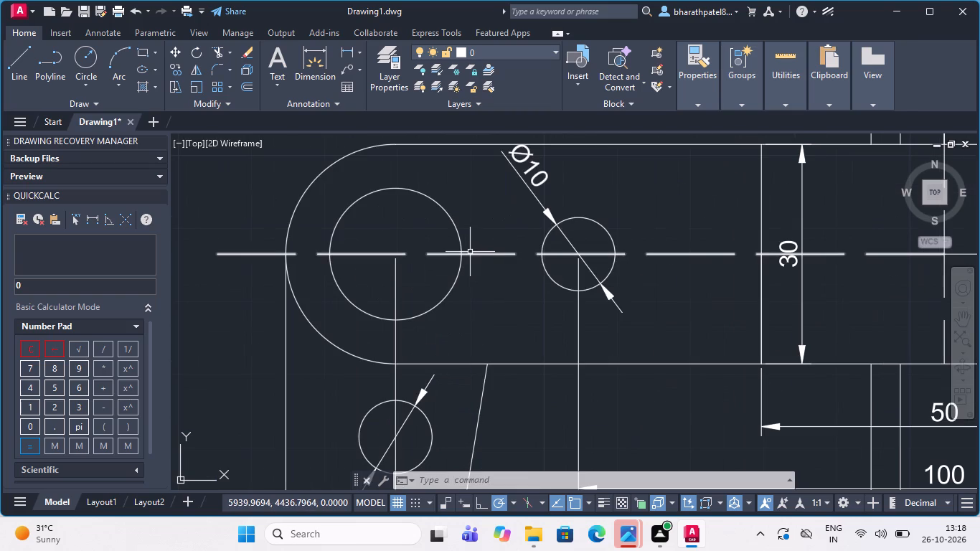
{"action": "scroll", "coordinate": [468, 253], "scroll_direction": "down", "scroll_amount": 2}
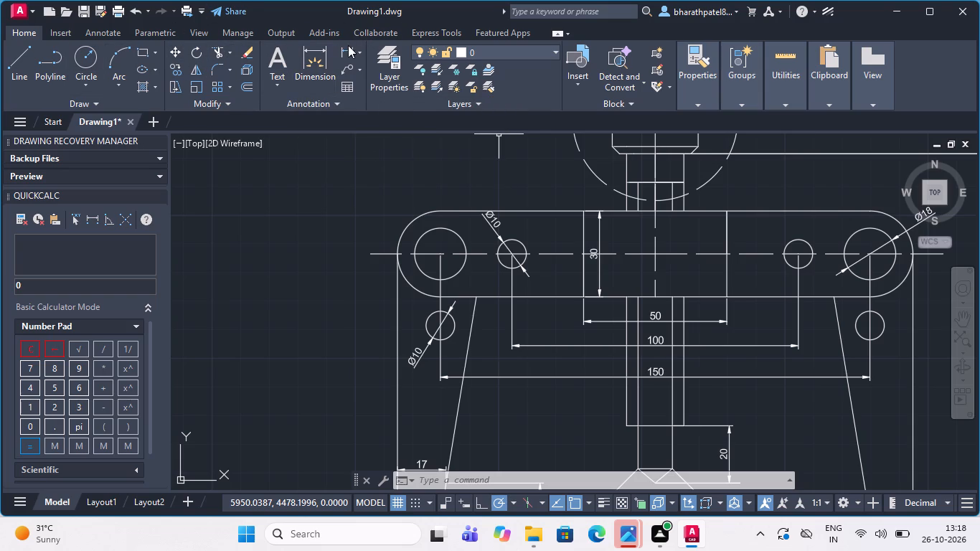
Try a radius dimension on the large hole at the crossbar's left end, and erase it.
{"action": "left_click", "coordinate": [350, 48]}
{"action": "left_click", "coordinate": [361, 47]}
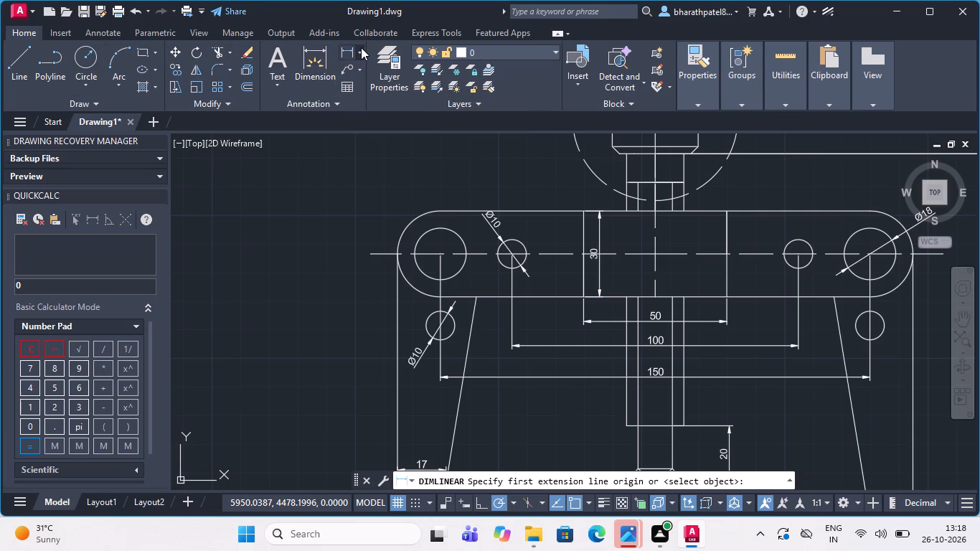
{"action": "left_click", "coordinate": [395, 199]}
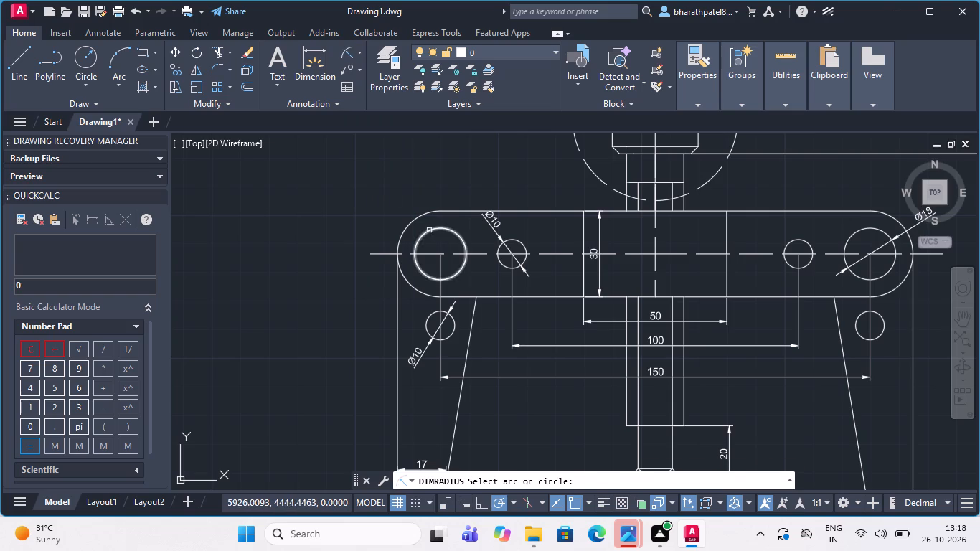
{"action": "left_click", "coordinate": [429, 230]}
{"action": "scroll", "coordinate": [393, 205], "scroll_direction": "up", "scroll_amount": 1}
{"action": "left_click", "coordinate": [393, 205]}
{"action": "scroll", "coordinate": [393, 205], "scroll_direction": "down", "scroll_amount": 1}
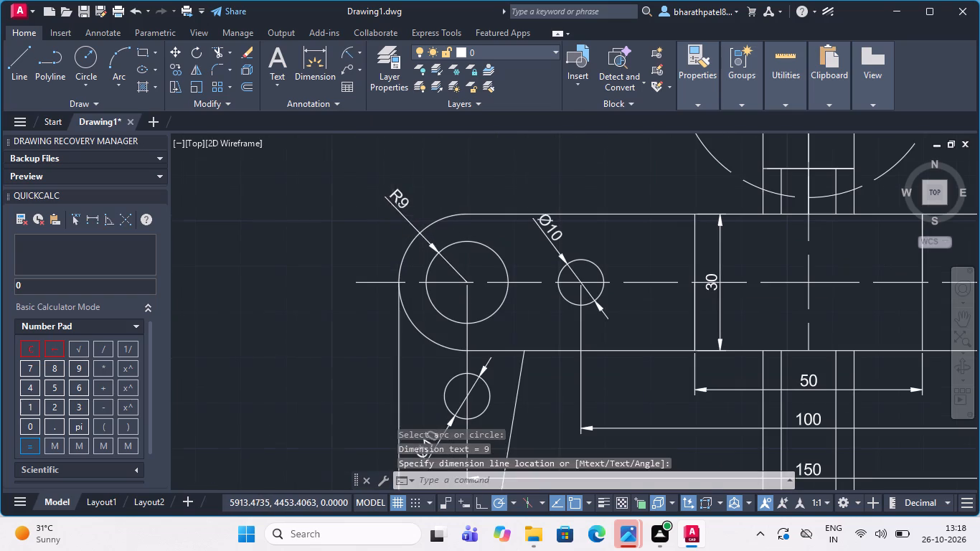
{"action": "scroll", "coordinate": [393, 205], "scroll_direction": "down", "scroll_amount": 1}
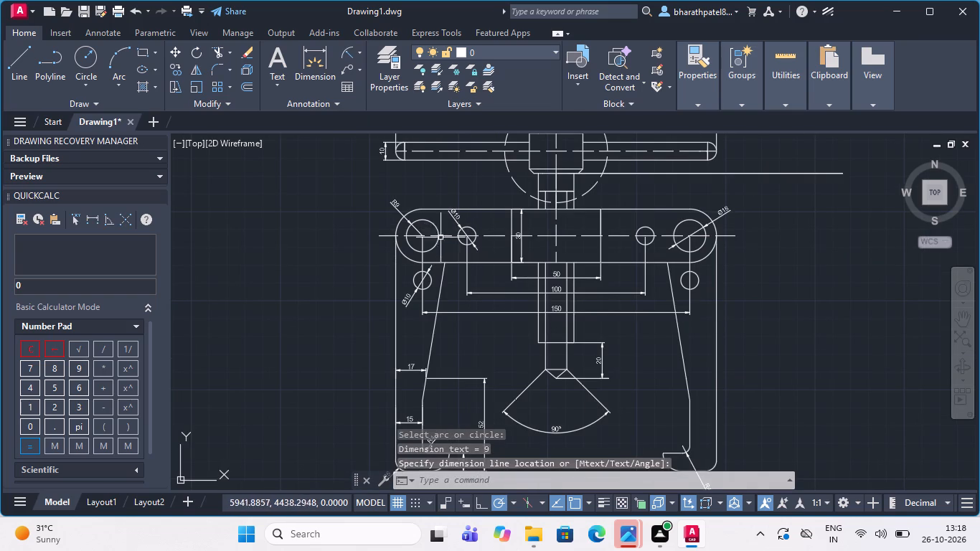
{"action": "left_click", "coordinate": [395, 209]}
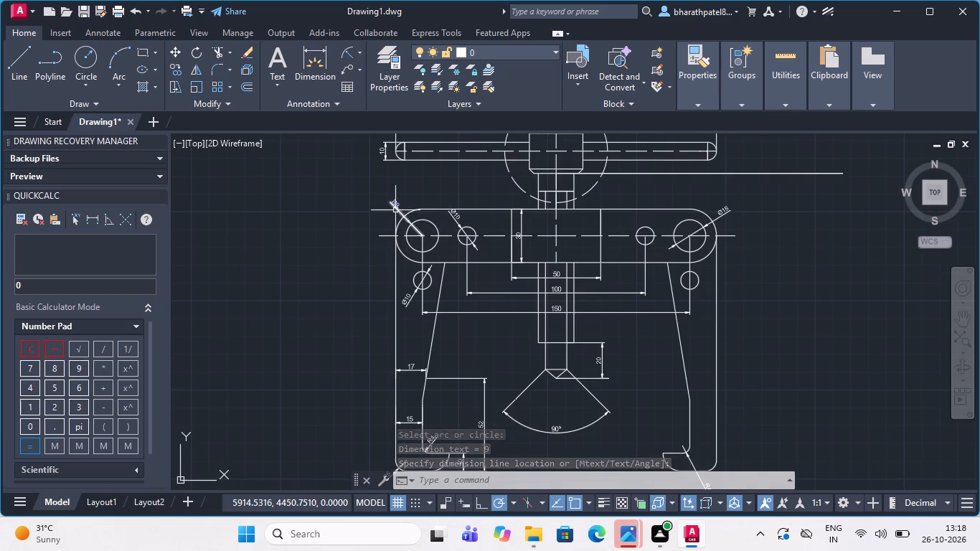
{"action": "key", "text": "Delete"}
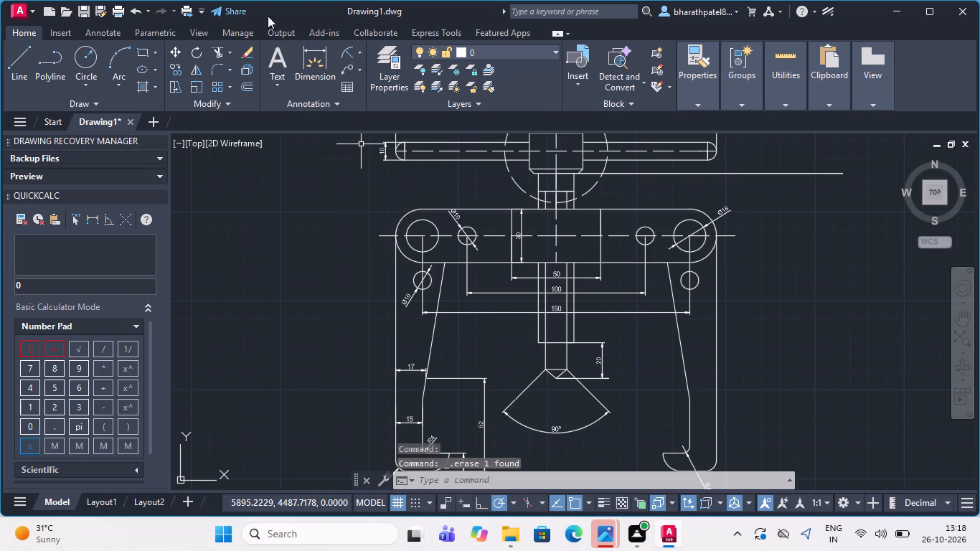
Add a radius dimension to the crossbar's rounded left end, with its text outside the arc, above and to the left.
{"action": "left_click", "coordinate": [344, 49]}
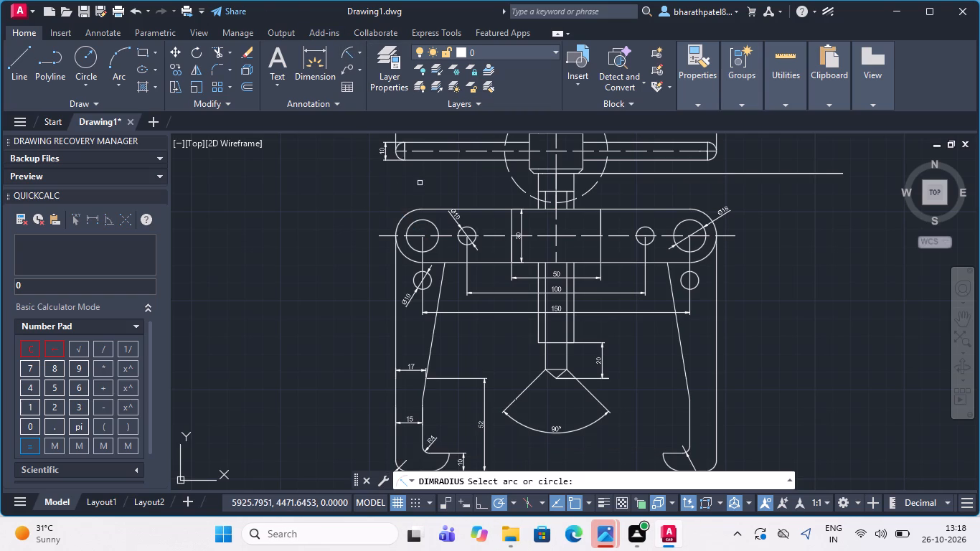
{"action": "left_click", "coordinate": [397, 222]}
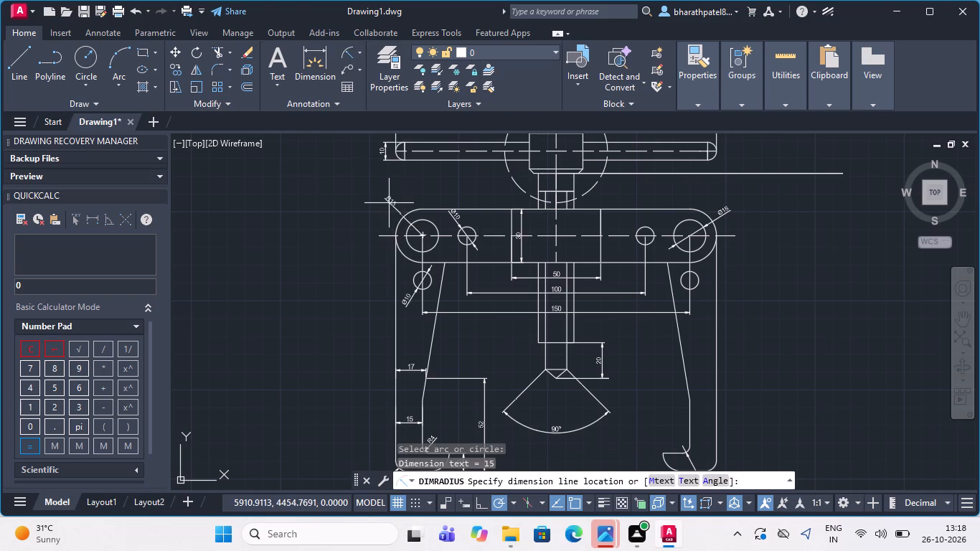
{"action": "scroll", "coordinate": [388, 202], "scroll_direction": "up", "scroll_amount": 2}
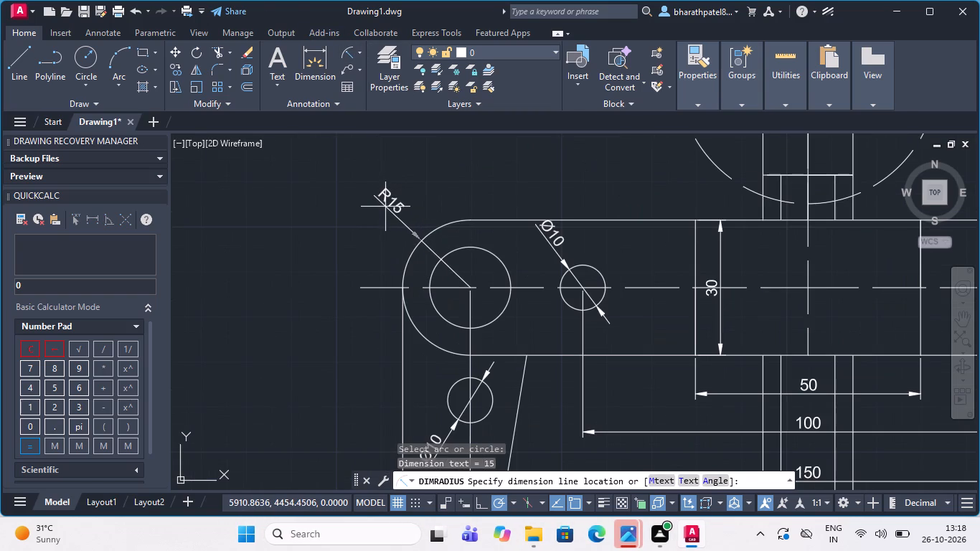
{"action": "left_click", "coordinate": [390, 210]}
{"action": "scroll", "coordinate": [395, 210], "scroll_direction": "down", "scroll_amount": 2}
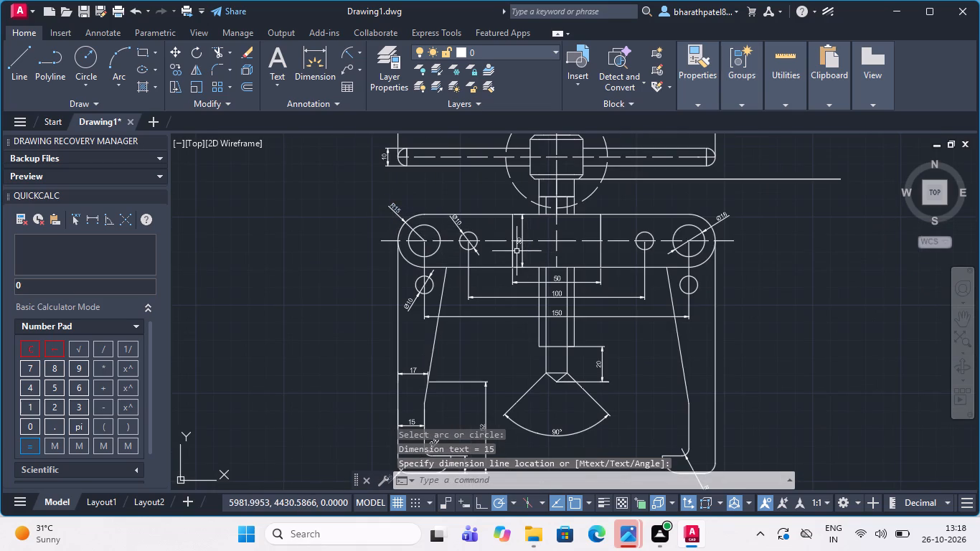
Examine the crossbar, handle, screw tip and both hooked arms of the front view to check their dimensions.
{"action": "scroll", "coordinate": [516, 247], "scroll_direction": "up", "scroll_amount": 1}
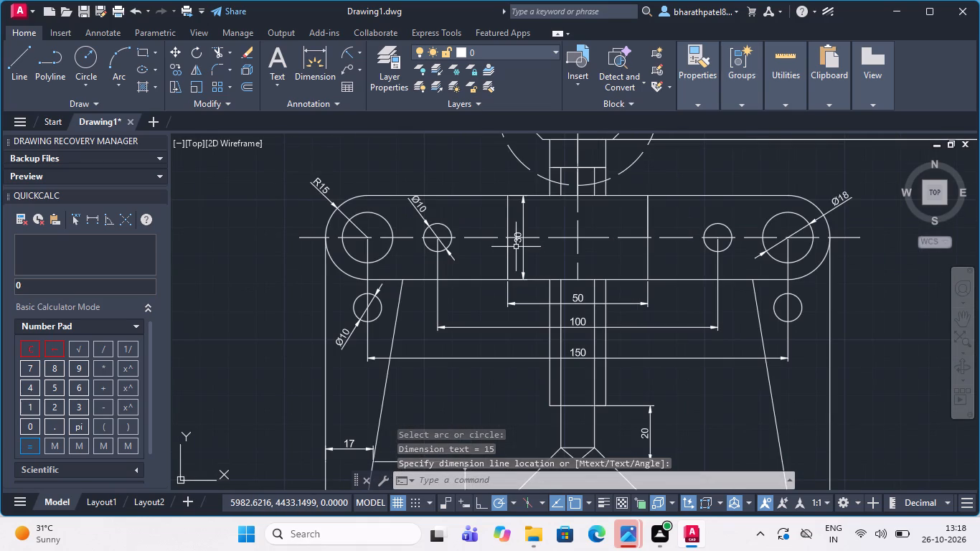
{"action": "scroll", "coordinate": [515, 240], "scroll_direction": "down", "scroll_amount": 2}
{"action": "scroll", "coordinate": [654, 230], "scroll_direction": "up", "scroll_amount": 2}
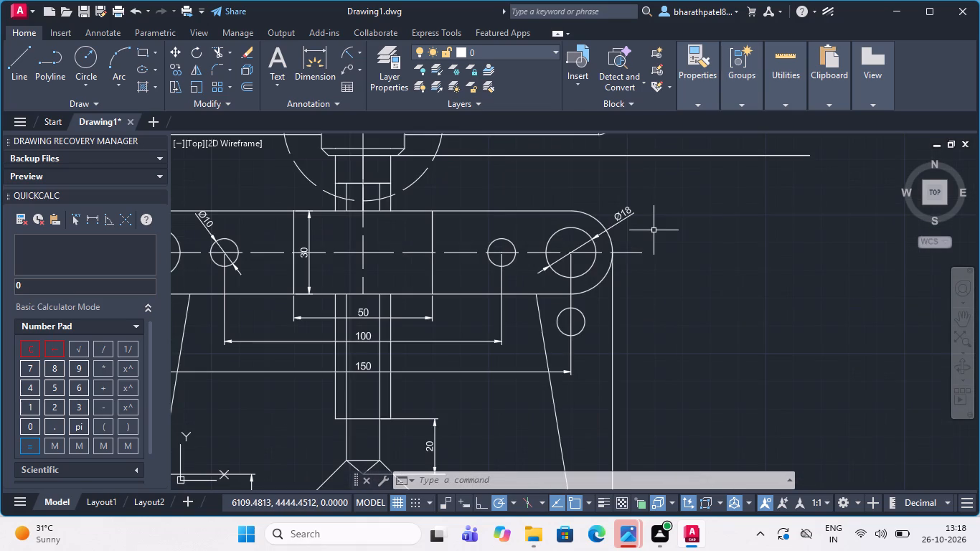
{"action": "scroll", "coordinate": [659, 232], "scroll_direction": "down", "scroll_amount": 2}
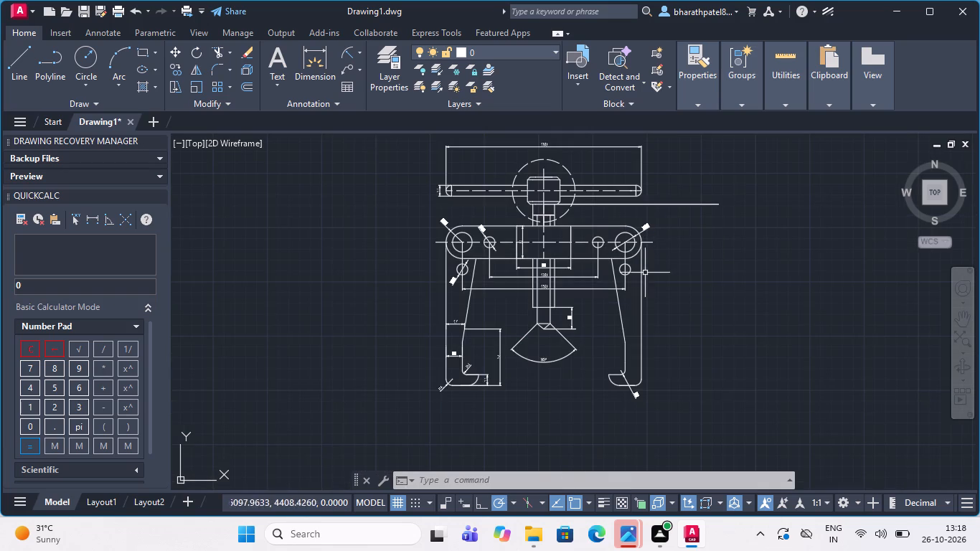
{"action": "scroll", "coordinate": [609, 391], "scroll_direction": "up", "scroll_amount": 3}
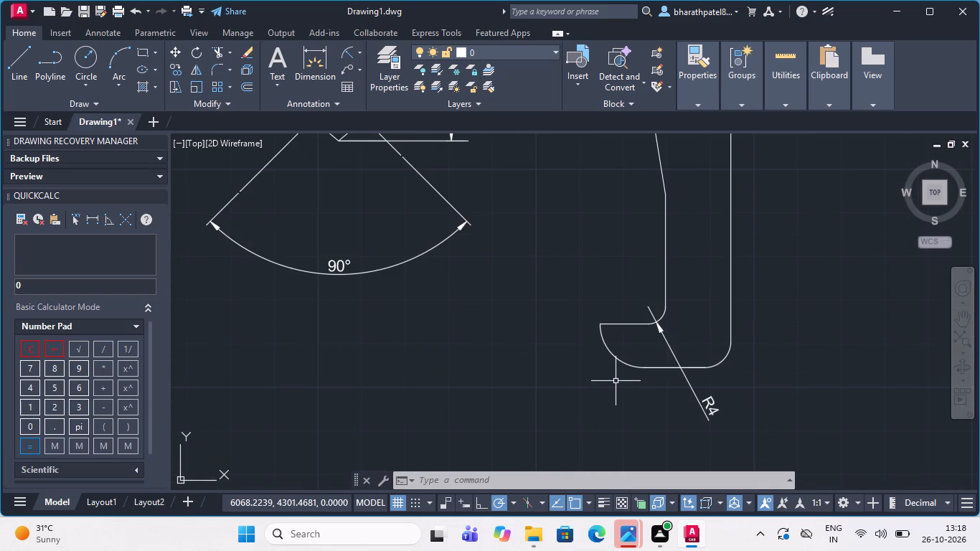
{"action": "scroll", "coordinate": [633, 357], "scroll_direction": "down", "scroll_amount": 2}
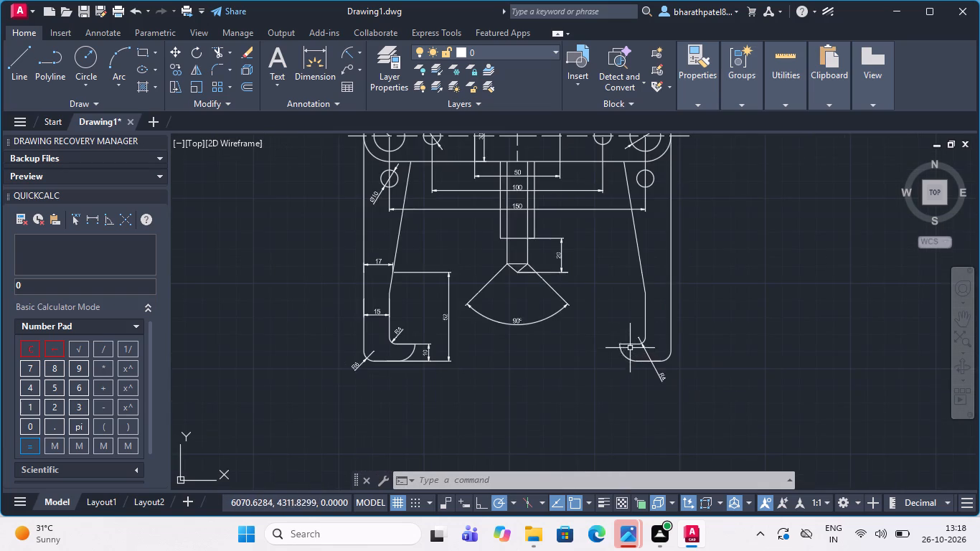
{"action": "scroll", "coordinate": [595, 333], "scroll_direction": "down", "scroll_amount": 2}
{"action": "scroll", "coordinate": [573, 253], "scroll_direction": "up", "scroll_amount": 3}
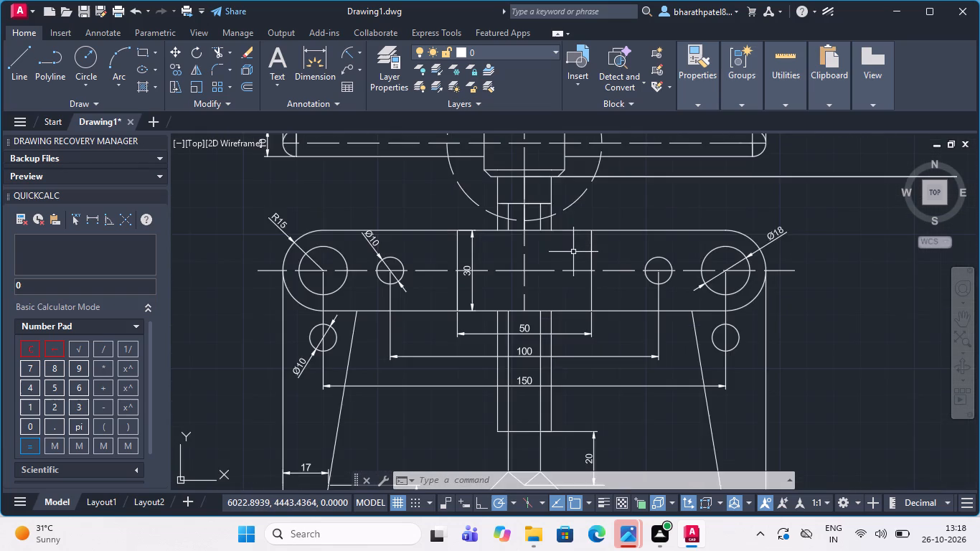
{"action": "scroll", "coordinate": [573, 252], "scroll_direction": "down", "scroll_amount": 2}
{"action": "scroll", "coordinate": [580, 204], "scroll_direction": "up", "scroll_amount": 2}
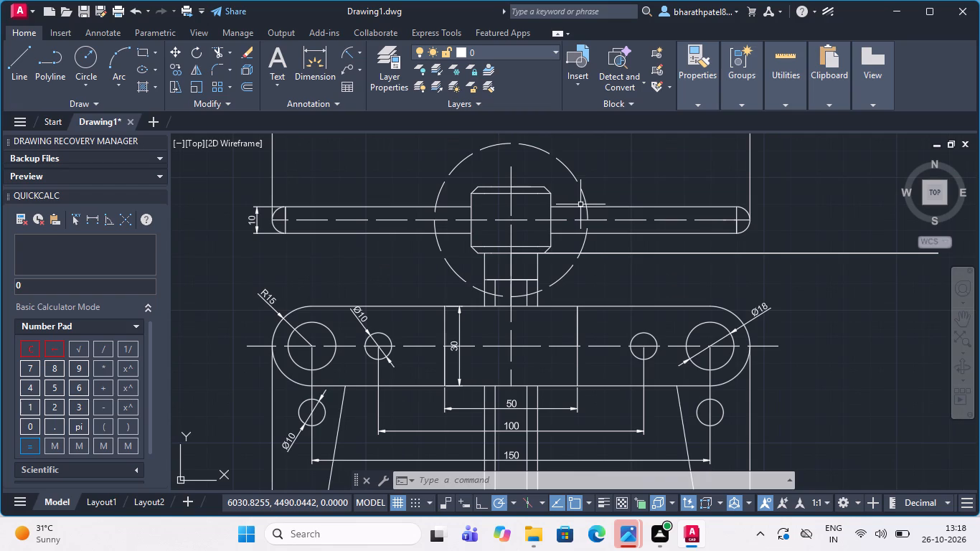
{"action": "scroll", "coordinate": [580, 204], "scroll_direction": "down", "scroll_amount": 1}
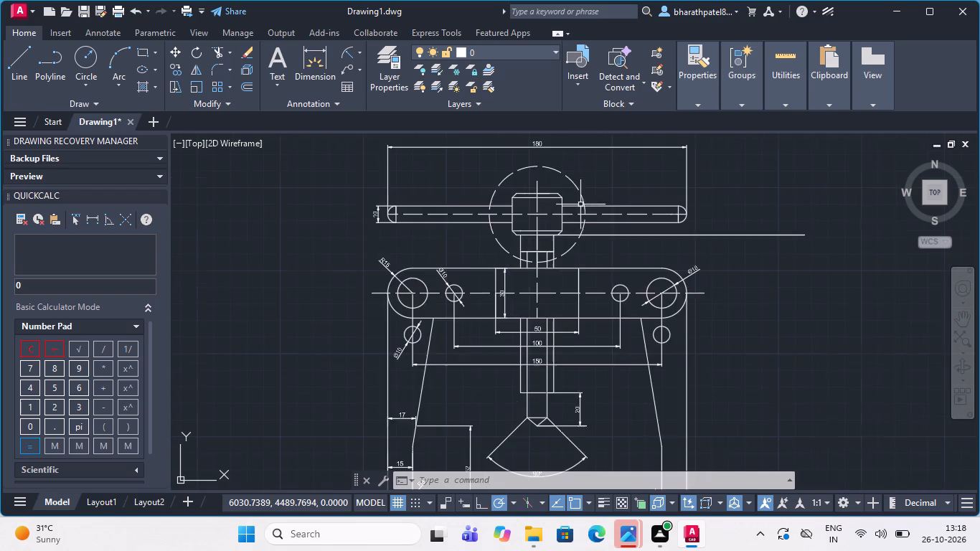
{"action": "scroll", "coordinate": [588, 216], "scroll_direction": "down", "scroll_amount": 2}
{"action": "scroll", "coordinate": [654, 335], "scroll_direction": "up", "scroll_amount": 2}
{"action": "scroll", "coordinate": [654, 335], "scroll_direction": "down", "scroll_amount": 1}
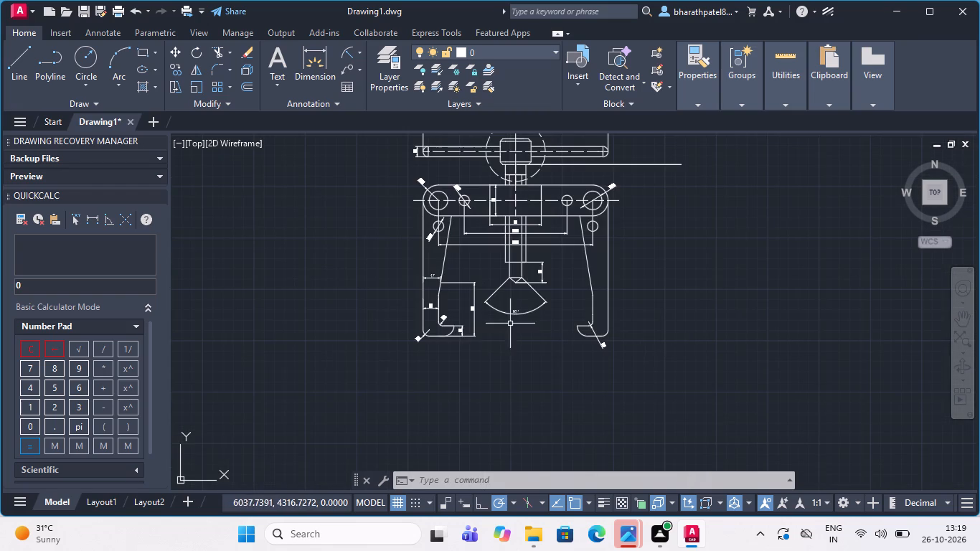
{"action": "scroll", "coordinate": [400, 313], "scroll_direction": "up", "scroll_amount": 2}
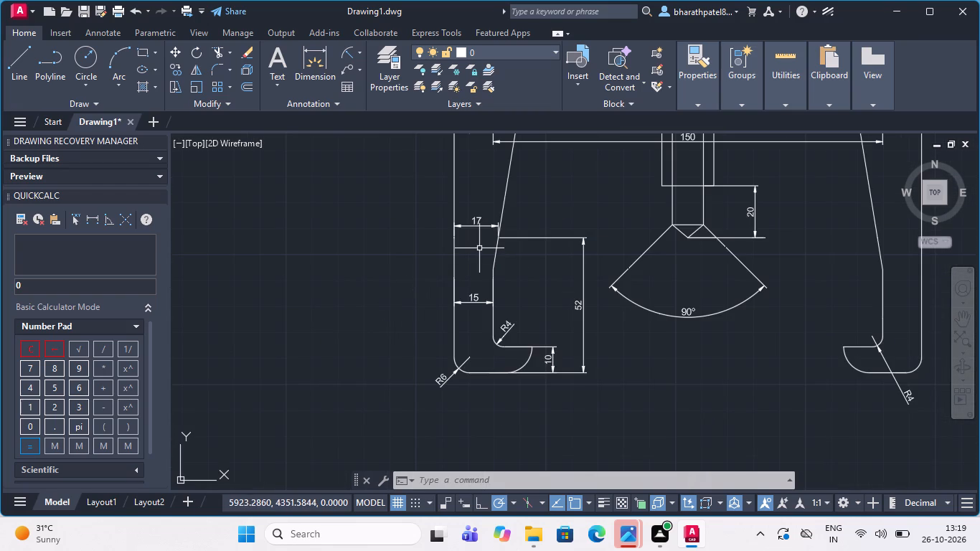
{"action": "scroll", "coordinate": [479, 248], "scroll_direction": "down", "scroll_amount": 1}
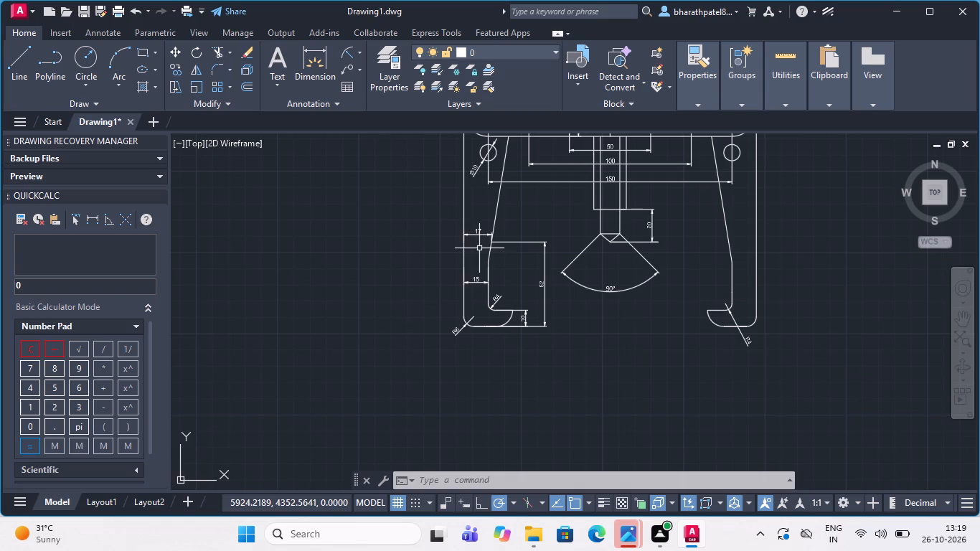
{"action": "scroll", "coordinate": [589, 283], "scroll_direction": "down", "scroll_amount": 1}
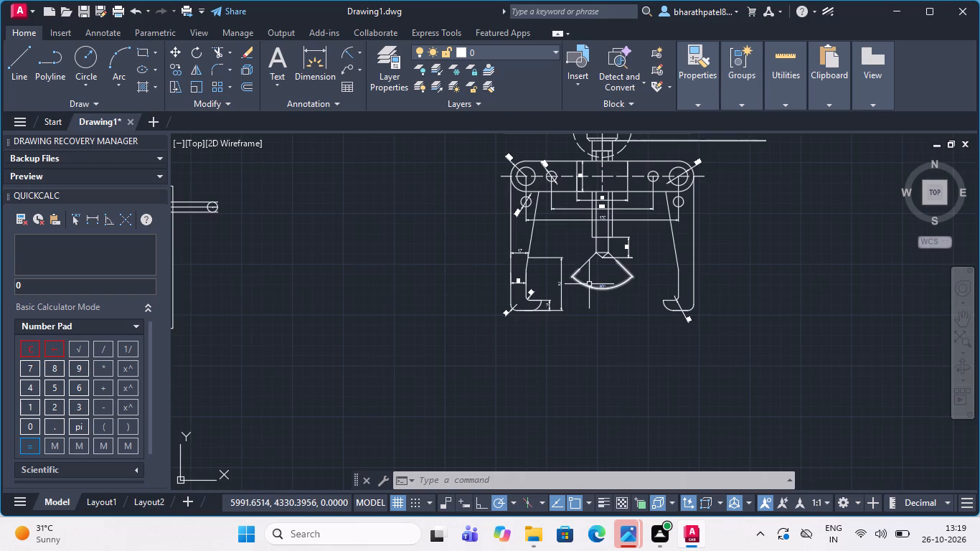
Erase the separate undimensioned handle-and-screw view, including its long base line, to the left of the dimensioned front view.
{"action": "scroll", "coordinate": [589, 284], "scroll_direction": "down", "scroll_amount": 2}
{"action": "scroll", "coordinate": [588, 285], "scroll_direction": "up", "scroll_amount": 1}
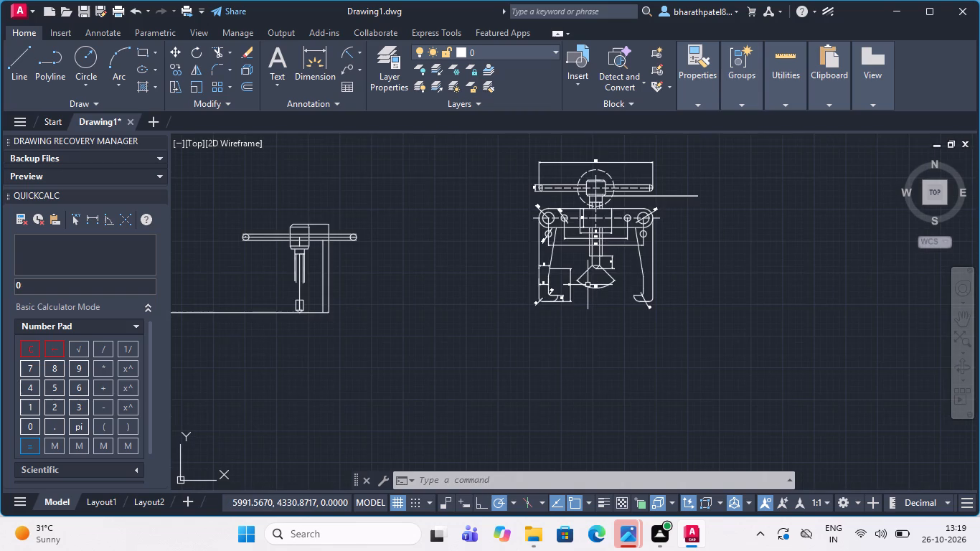
{"action": "scroll", "coordinate": [588, 285], "scroll_direction": "down", "scroll_amount": 1}
{"action": "scroll", "coordinate": [605, 240], "scroll_direction": "up", "scroll_amount": 3}
{"action": "scroll", "coordinate": [689, 390], "scroll_direction": "down", "scroll_amount": 3}
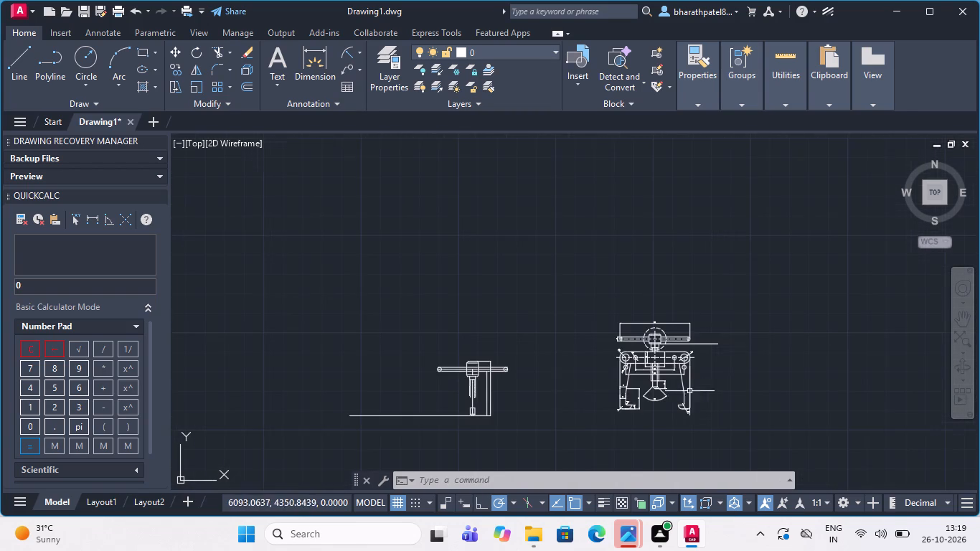
{"action": "scroll", "coordinate": [543, 321], "scroll_direction": "down", "scroll_amount": 1}
{"action": "scroll", "coordinate": [520, 403], "scroll_direction": "up", "scroll_amount": 2}
{"action": "scroll", "coordinate": [515, 400], "scroll_direction": "down", "scroll_amount": 1}
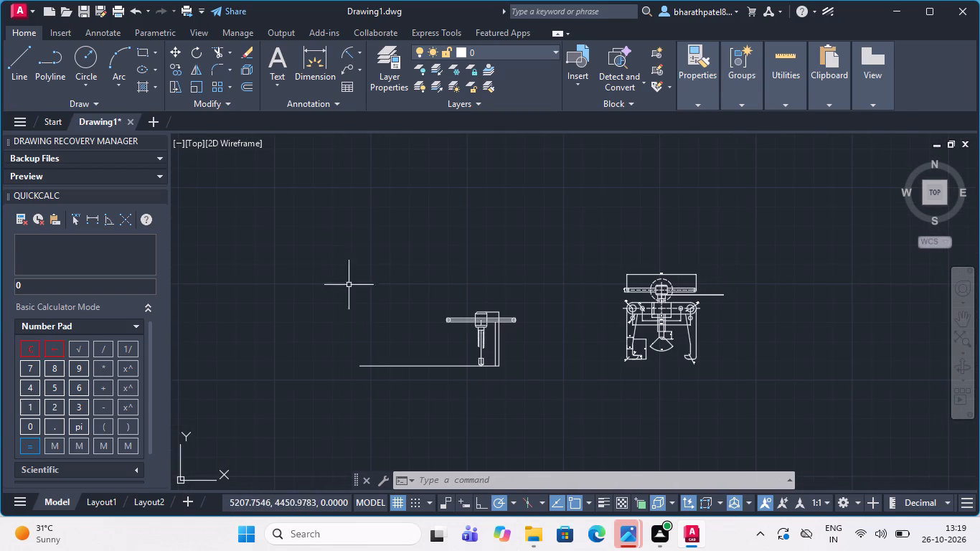
{"action": "left_click_drag", "start_coordinate": [300, 248], "coordinate": [297, 382]}
{"action": "left_click", "coordinate": [579, 428]}
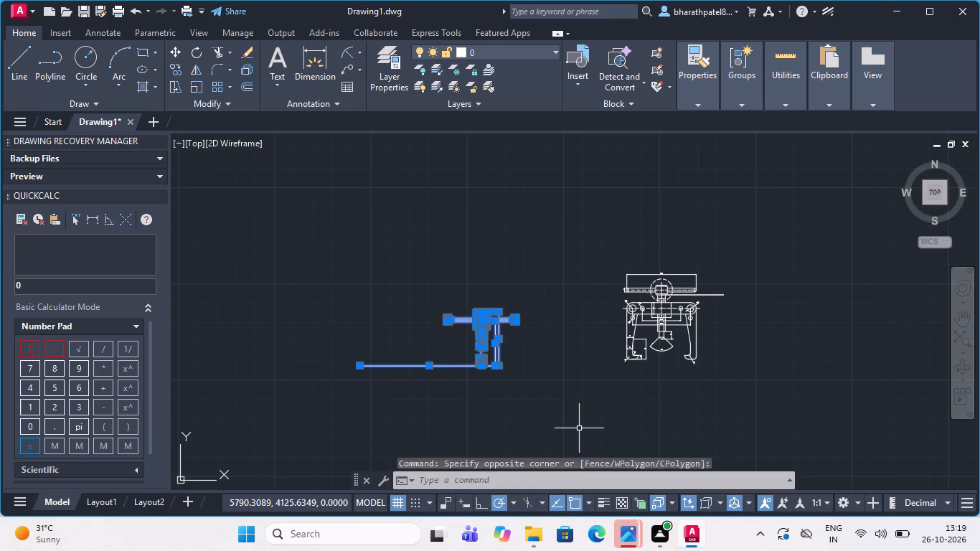
{"action": "key", "text": "Delete"}
{"action": "scroll", "coordinate": [756, 354], "scroll_direction": "up", "scroll_amount": 3}
{"action": "scroll", "coordinate": [731, 342], "scroll_direction": "down", "scroll_amount": 1}
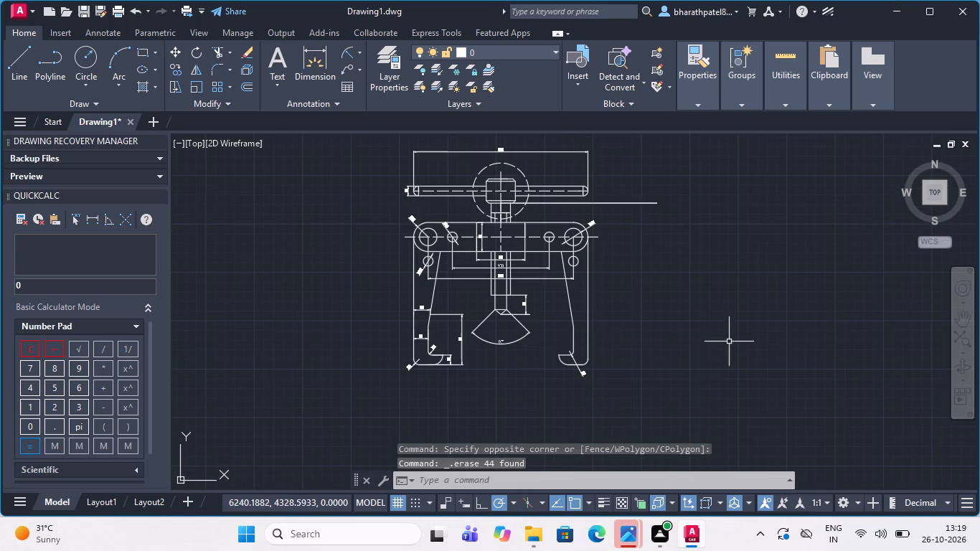
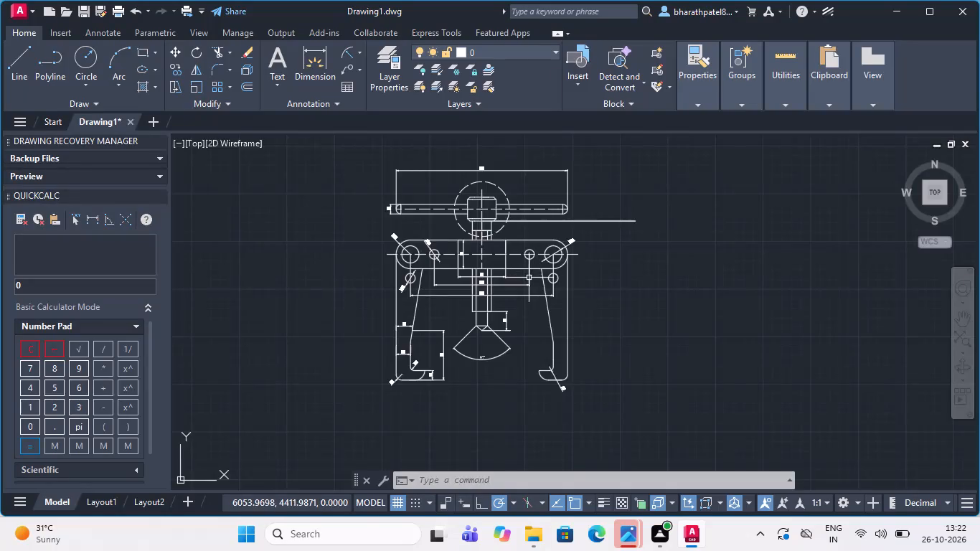
Examine the puller's front view, from the handle bar and screw head to the crossbar and hooked arms, to check its dimensions.
{"action": "scroll", "coordinate": [526, 258], "scroll_direction": "up", "scroll_amount": 4}
{"action": "scroll", "coordinate": [524, 260], "scroll_direction": "down", "scroll_amount": 3}
{"action": "scroll", "coordinate": [428, 240], "scroll_direction": "down", "scroll_amount": 2}
{"action": "scroll", "coordinate": [387, 240], "scroll_direction": "up", "scroll_amount": 2}
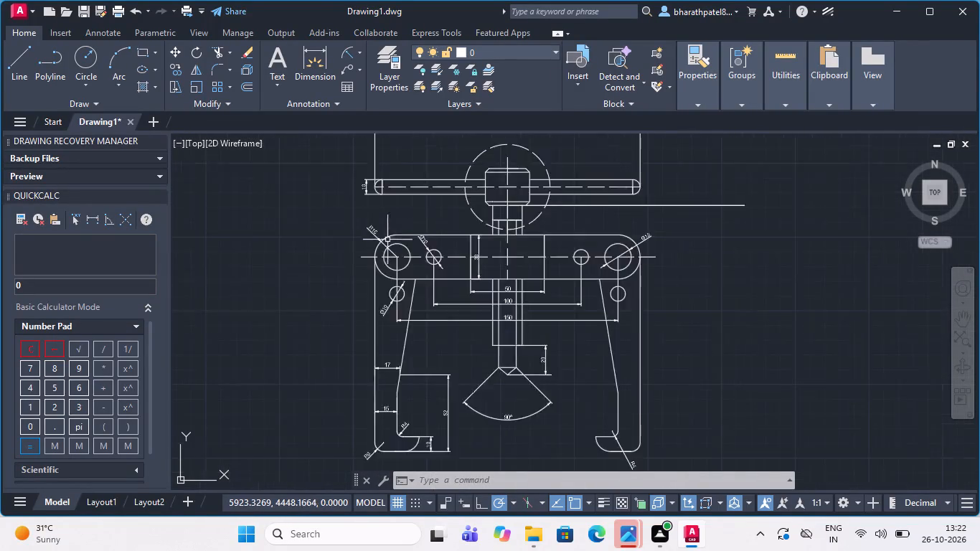
{"action": "scroll", "coordinate": [387, 240], "scroll_direction": "up", "scroll_amount": 1}
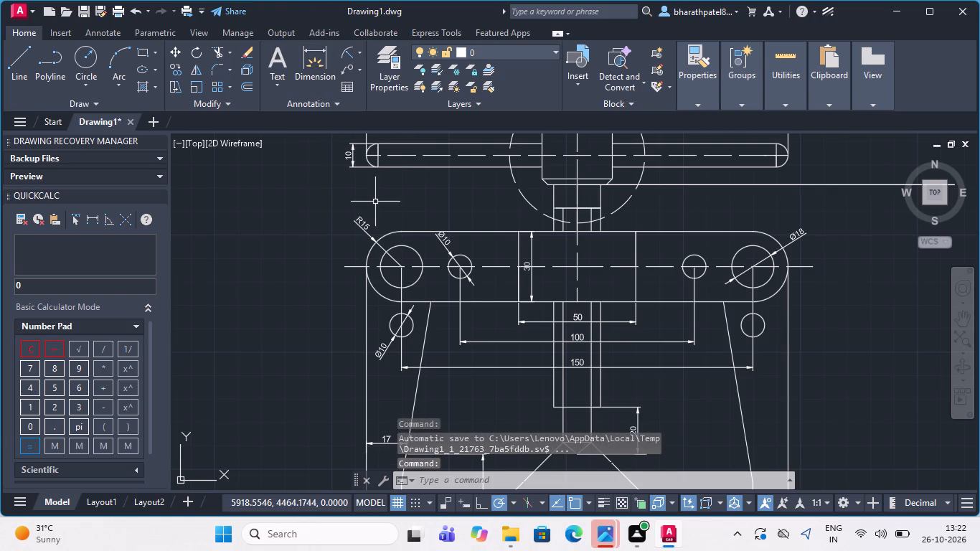
{"action": "scroll", "coordinate": [359, 207], "scroll_direction": "down", "scroll_amount": 2}
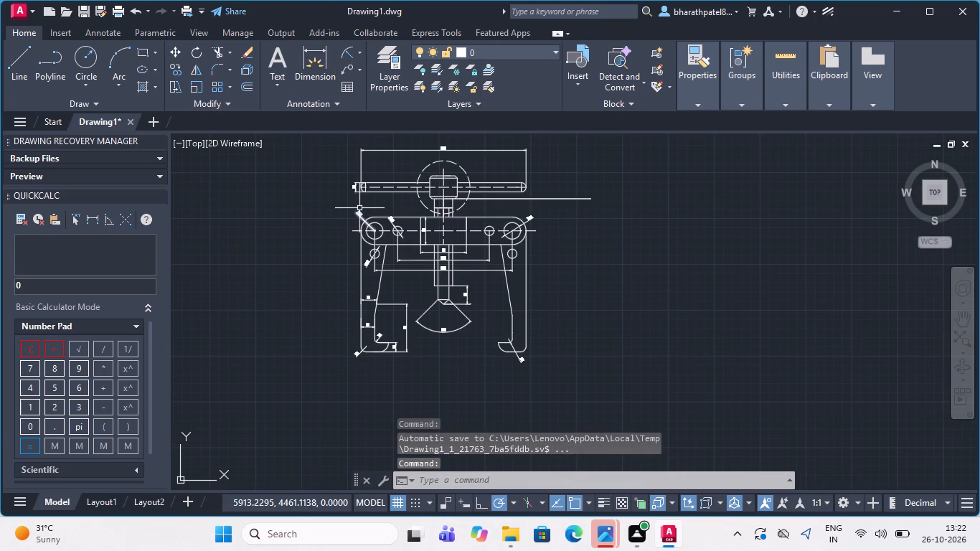
{"action": "scroll", "coordinate": [363, 204], "scroll_direction": "up", "scroll_amount": 1}
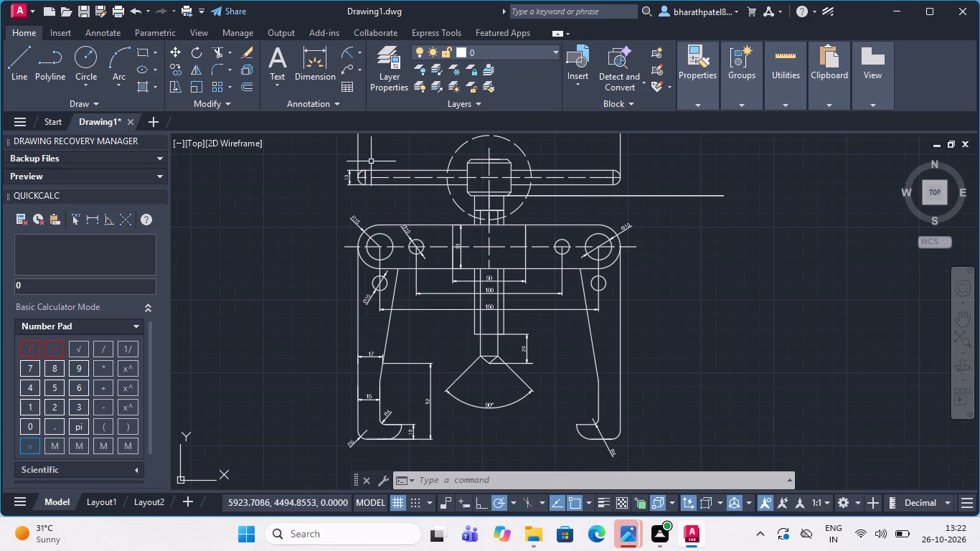
{"action": "scroll", "coordinate": [369, 160], "scroll_direction": "up", "scroll_amount": 3}
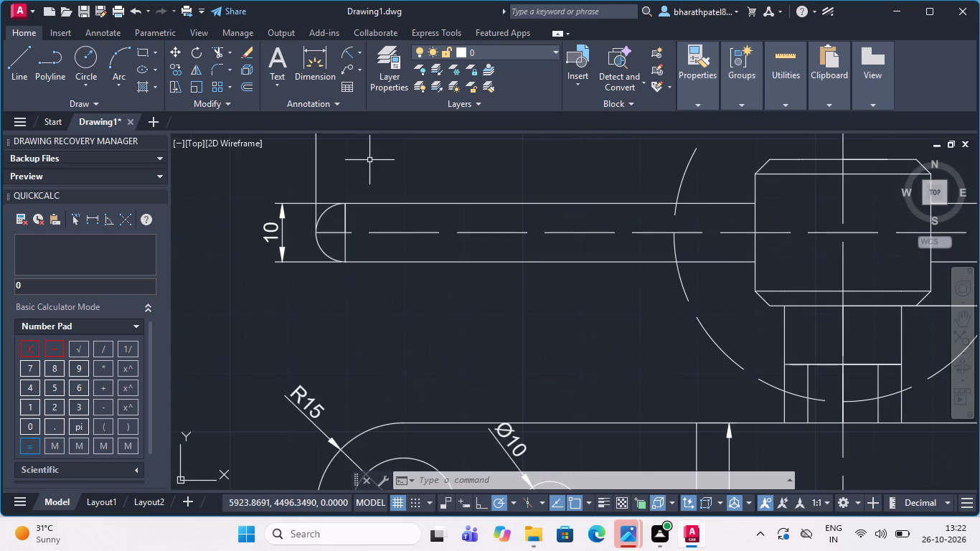
{"action": "scroll", "coordinate": [369, 160], "scroll_direction": "down", "scroll_amount": 1}
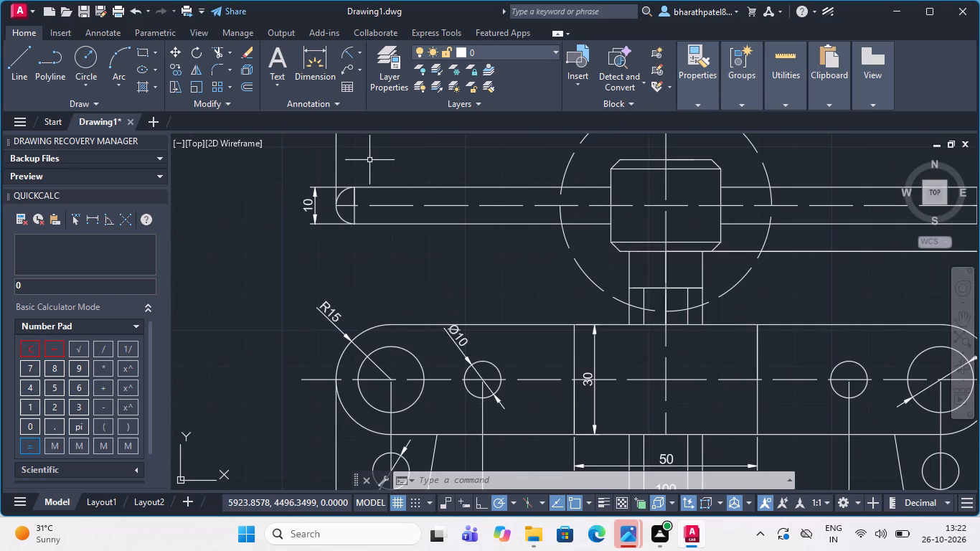
{"action": "scroll", "coordinate": [369, 160], "scroll_direction": "up", "scroll_amount": 2}
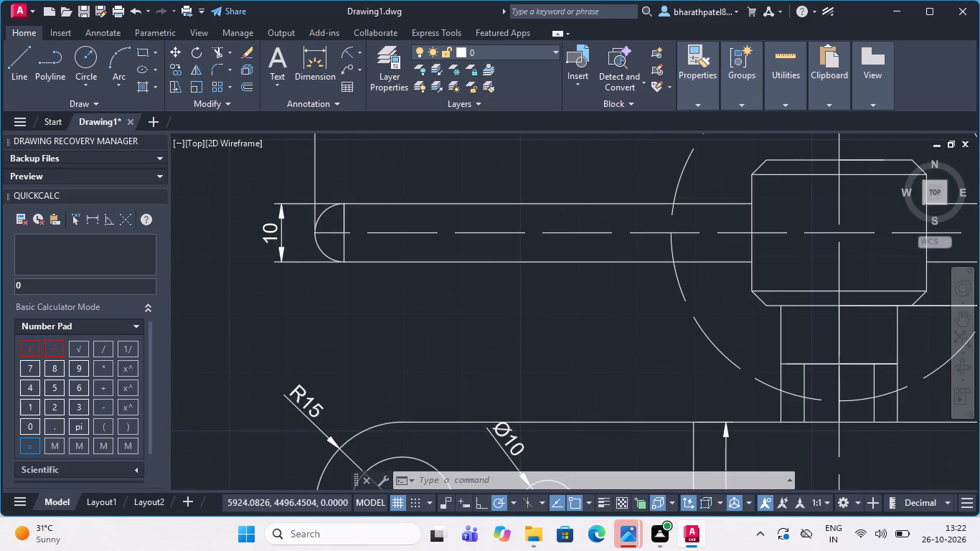
{"action": "scroll", "coordinate": [369, 160], "scroll_direction": "down", "scroll_amount": 4}
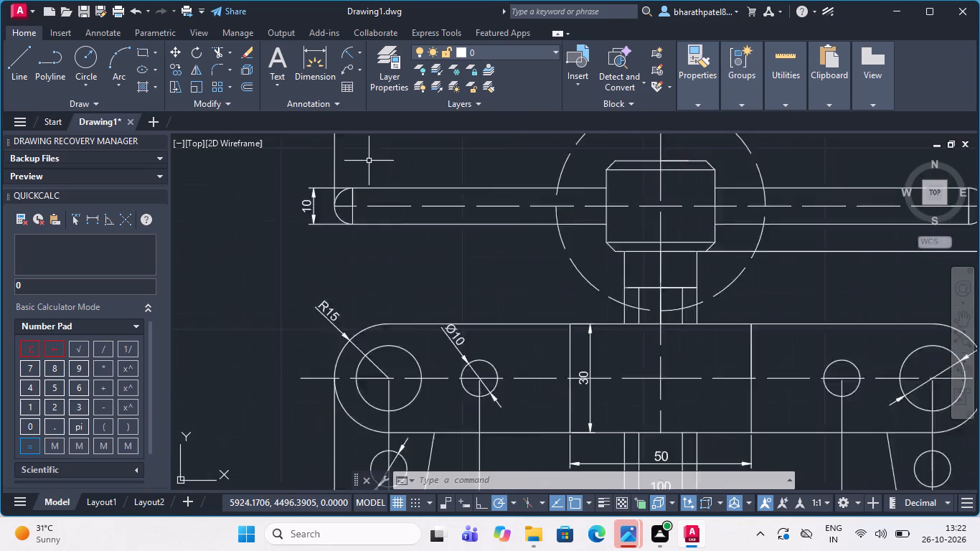
{"action": "scroll", "coordinate": [368, 161], "scroll_direction": "down", "scroll_amount": 4}
{"action": "scroll", "coordinate": [399, 145], "scroll_direction": "up", "scroll_amount": 3}
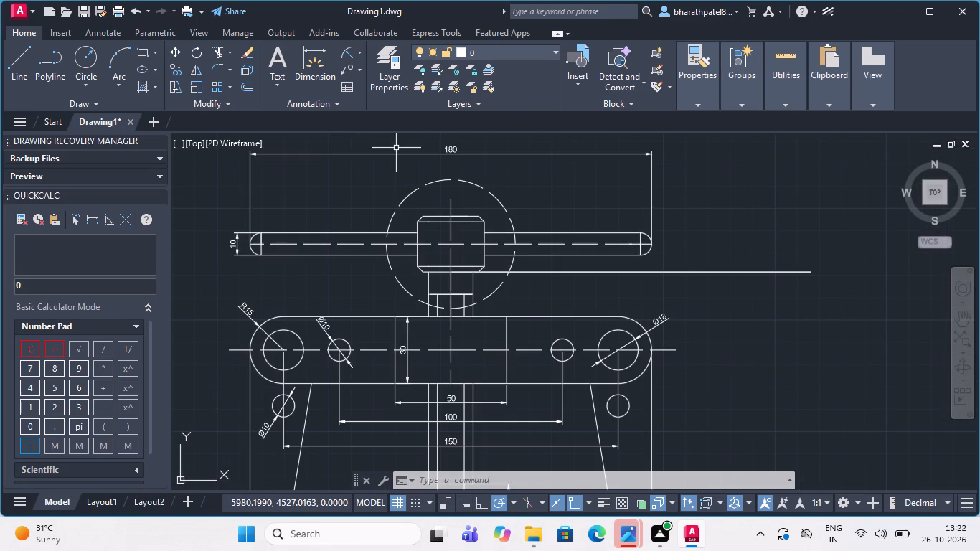
{"action": "scroll", "coordinate": [415, 183], "scroll_direction": "down", "scroll_amount": 2}
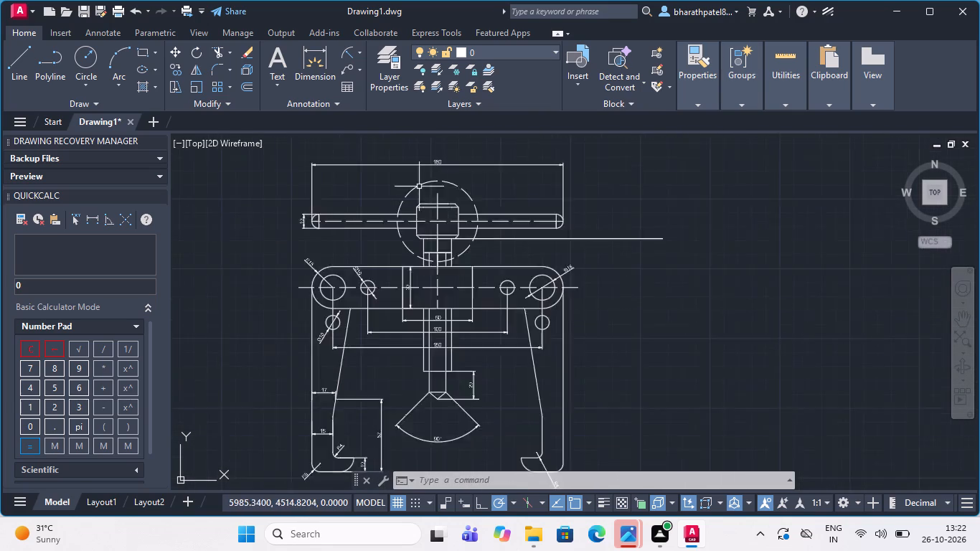
{"action": "scroll", "coordinate": [449, 293], "scroll_direction": "up", "scroll_amount": 2}
{"action": "scroll", "coordinate": [448, 263], "scroll_direction": "down", "scroll_amount": 1}
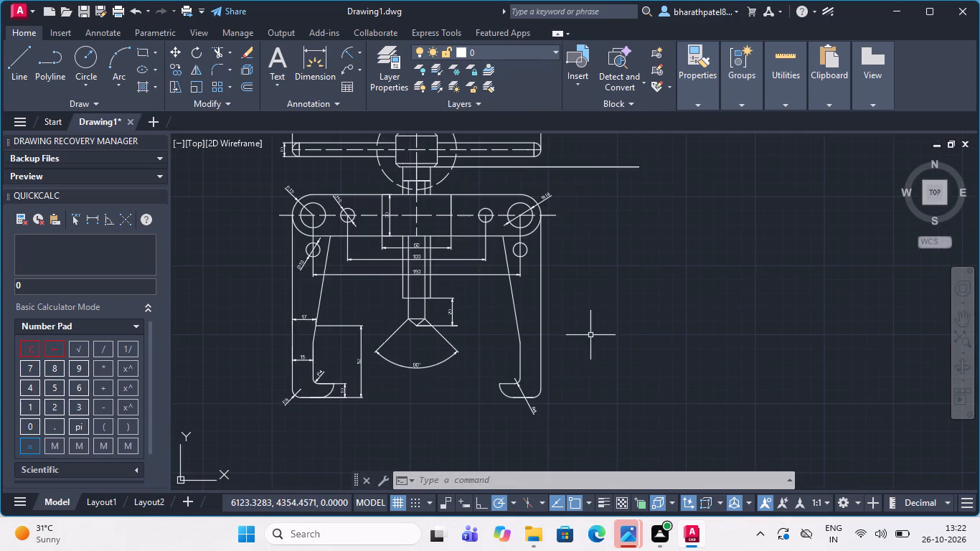
{"action": "scroll", "coordinate": [589, 333], "scroll_direction": "down", "scroll_amount": 3}
{"action": "scroll", "coordinate": [530, 292], "scroll_direction": "up", "scroll_amount": 3}
{"action": "scroll", "coordinate": [570, 202], "scroll_direction": "up", "scroll_amount": 2}
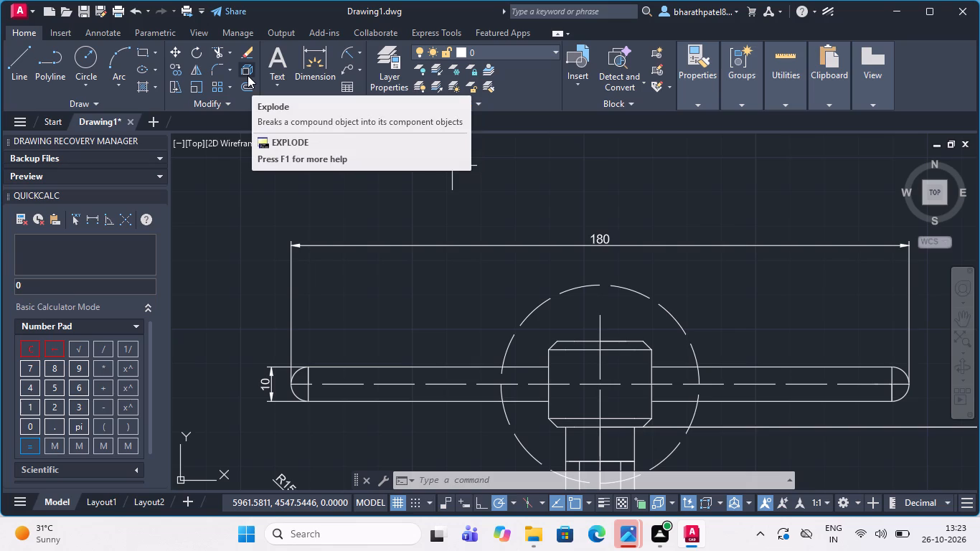
{"action": "scroll", "coordinate": [270, 92], "scroll_direction": "down", "scroll_amount": 1}
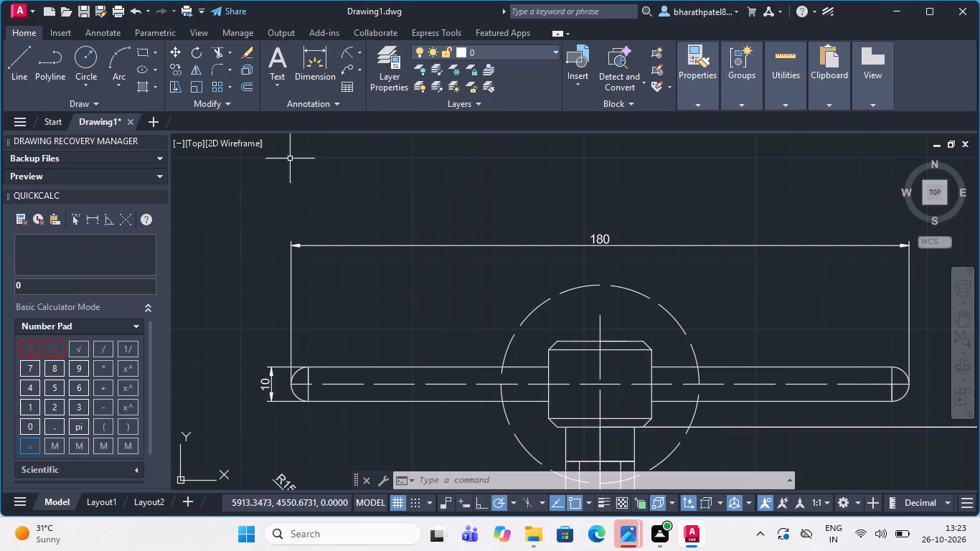
{"action": "scroll", "coordinate": [290, 133], "scroll_direction": "down", "scroll_amount": 1}
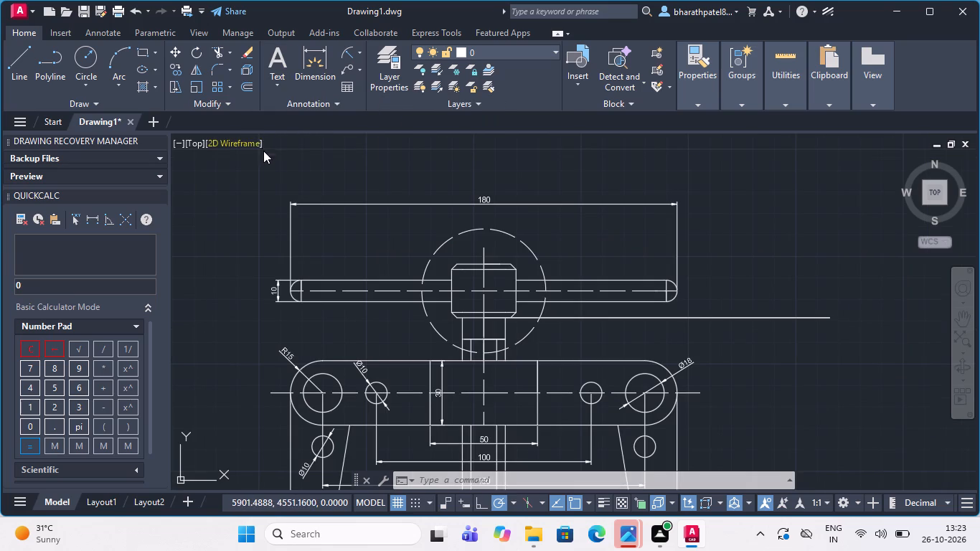
{"action": "scroll", "coordinate": [265, 156], "scroll_direction": "down", "scroll_amount": 2}
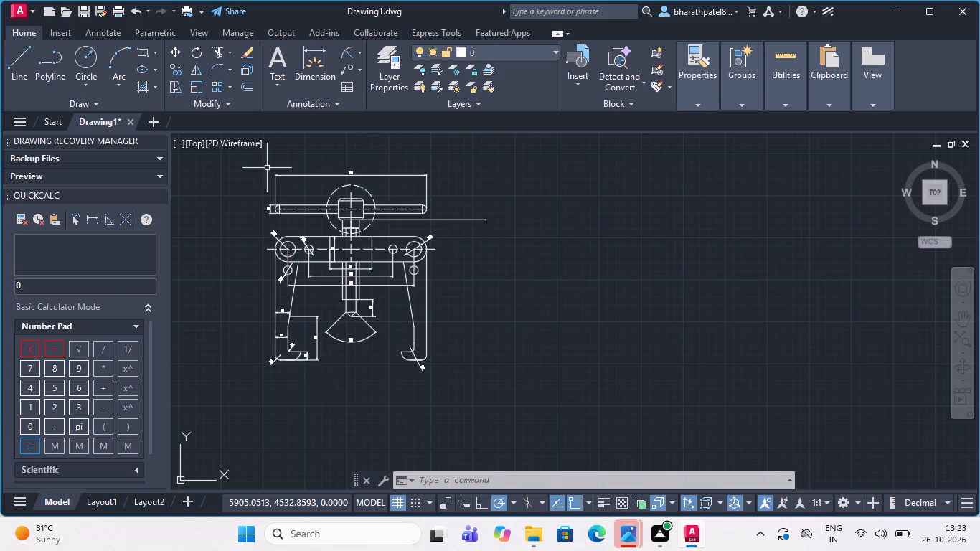
{"action": "scroll", "coordinate": [347, 245], "scroll_direction": "down", "scroll_amount": 2}
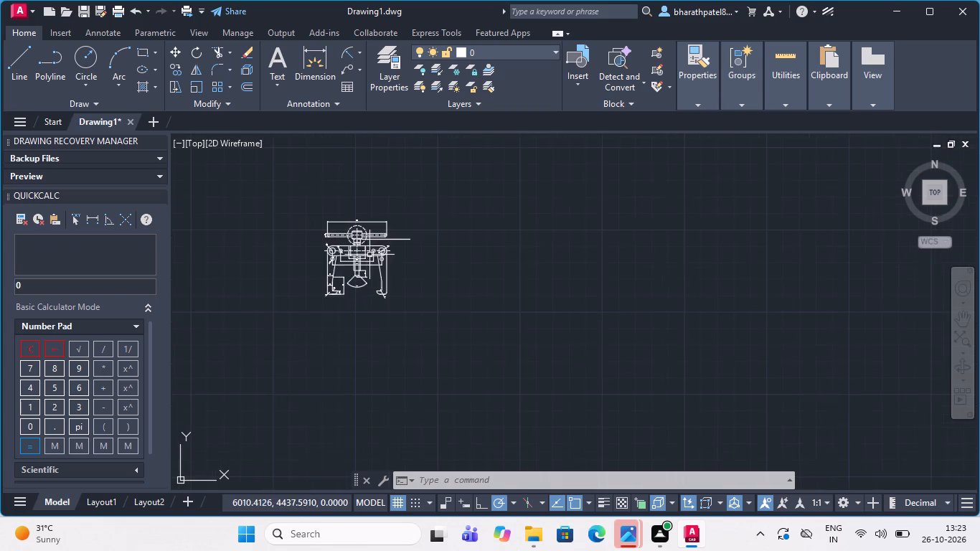
{"action": "scroll", "coordinate": [326, 237], "scroll_direction": "up", "scroll_amount": 3}
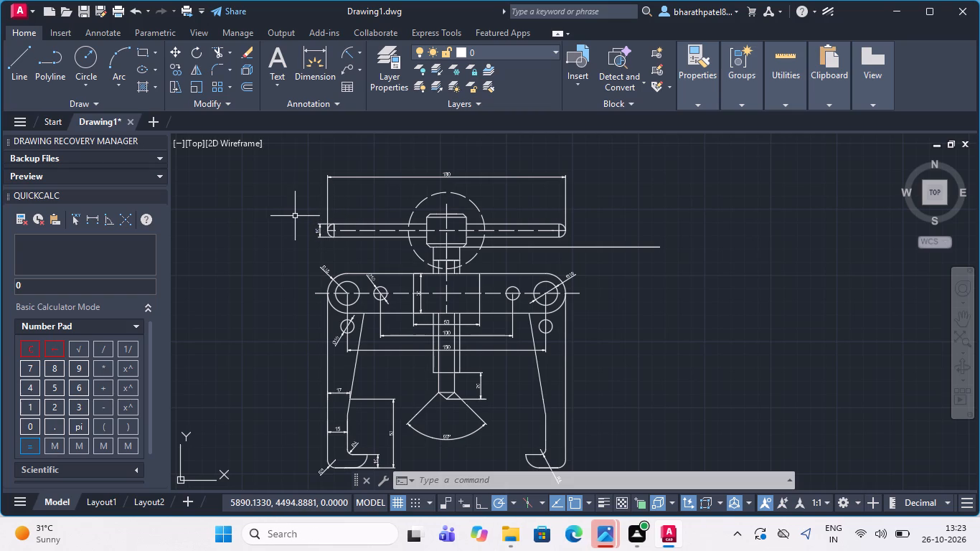
{"action": "scroll", "coordinate": [316, 219], "scroll_direction": "down", "scroll_amount": 1}
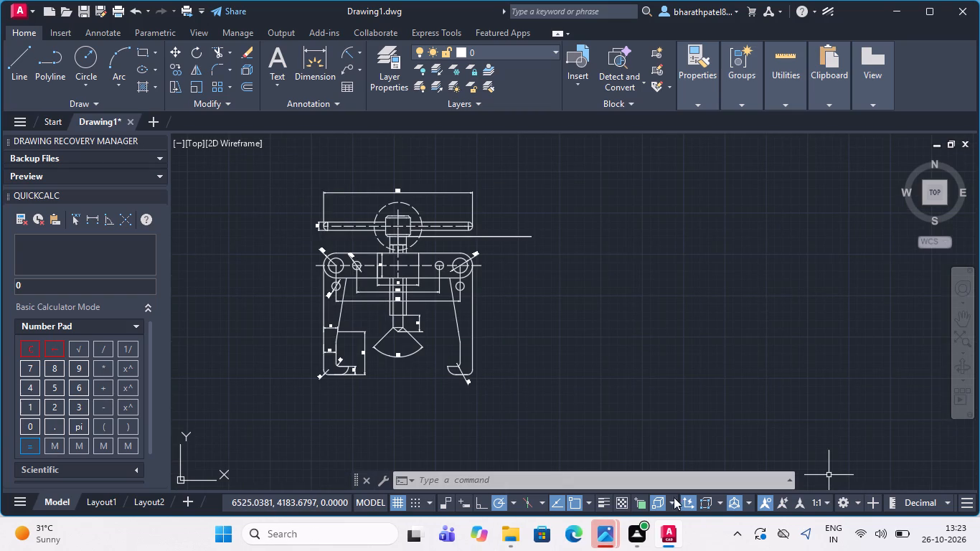
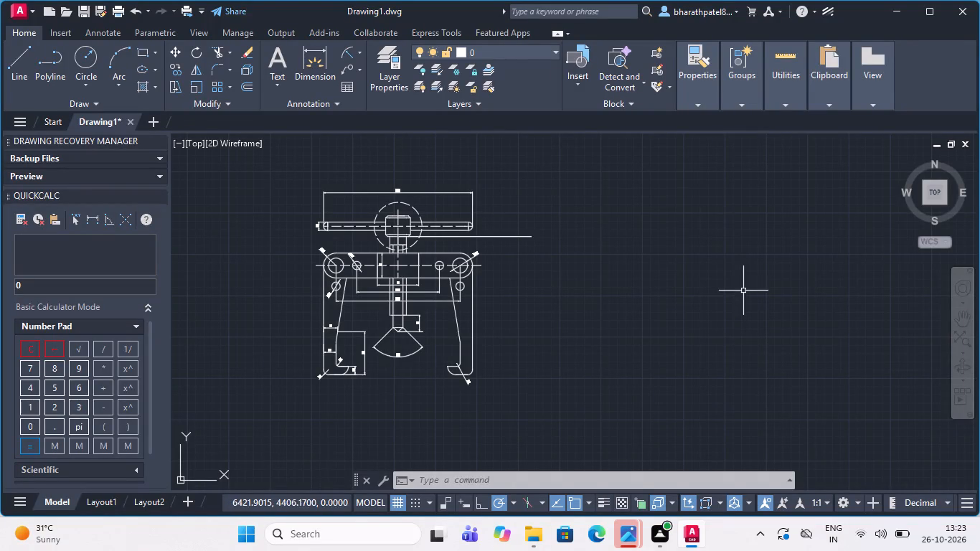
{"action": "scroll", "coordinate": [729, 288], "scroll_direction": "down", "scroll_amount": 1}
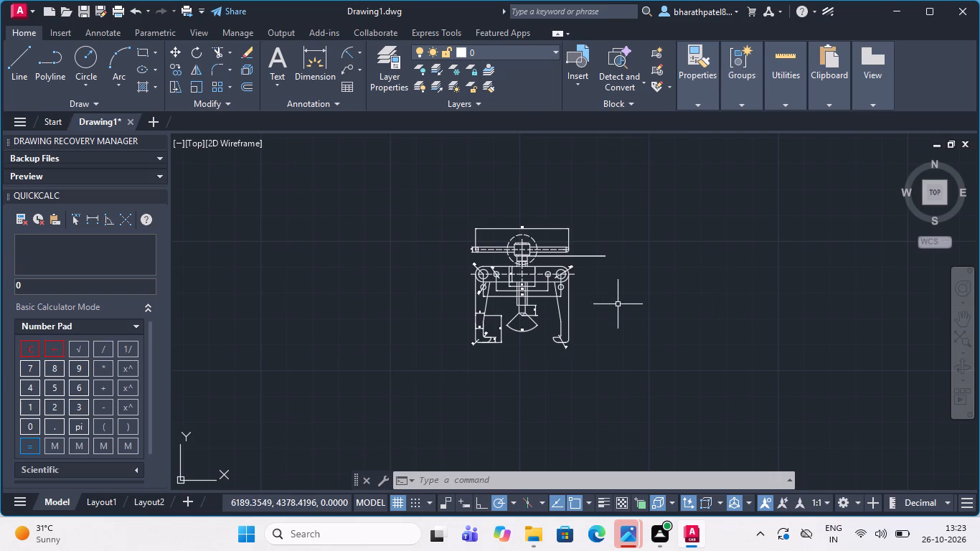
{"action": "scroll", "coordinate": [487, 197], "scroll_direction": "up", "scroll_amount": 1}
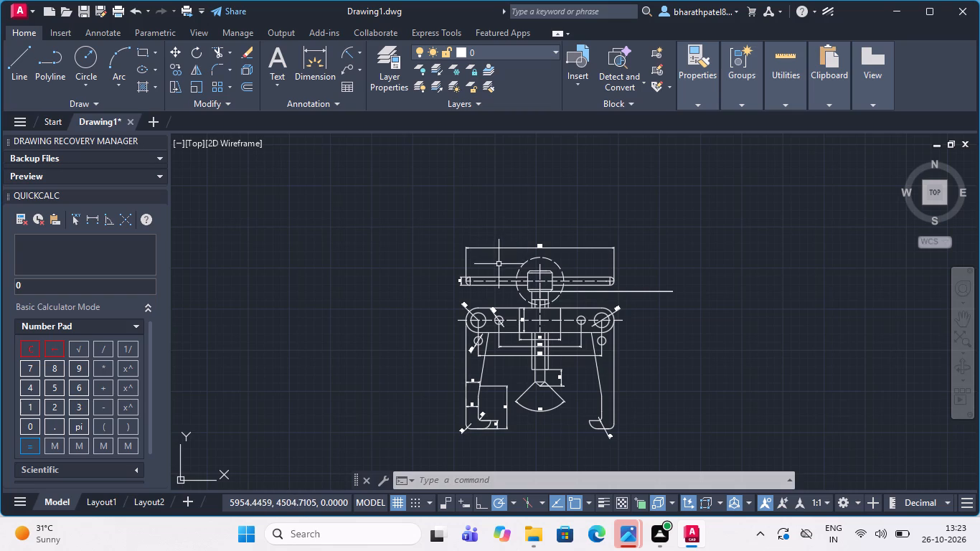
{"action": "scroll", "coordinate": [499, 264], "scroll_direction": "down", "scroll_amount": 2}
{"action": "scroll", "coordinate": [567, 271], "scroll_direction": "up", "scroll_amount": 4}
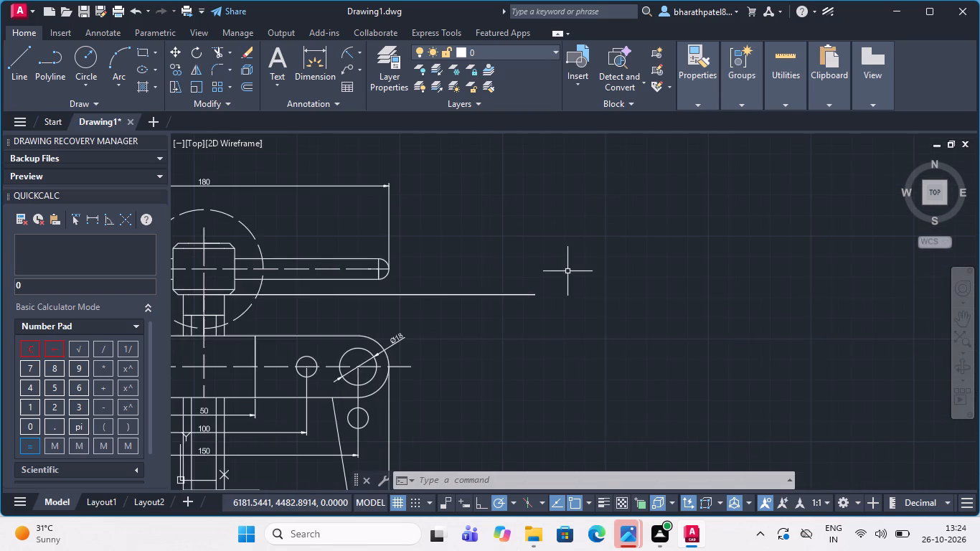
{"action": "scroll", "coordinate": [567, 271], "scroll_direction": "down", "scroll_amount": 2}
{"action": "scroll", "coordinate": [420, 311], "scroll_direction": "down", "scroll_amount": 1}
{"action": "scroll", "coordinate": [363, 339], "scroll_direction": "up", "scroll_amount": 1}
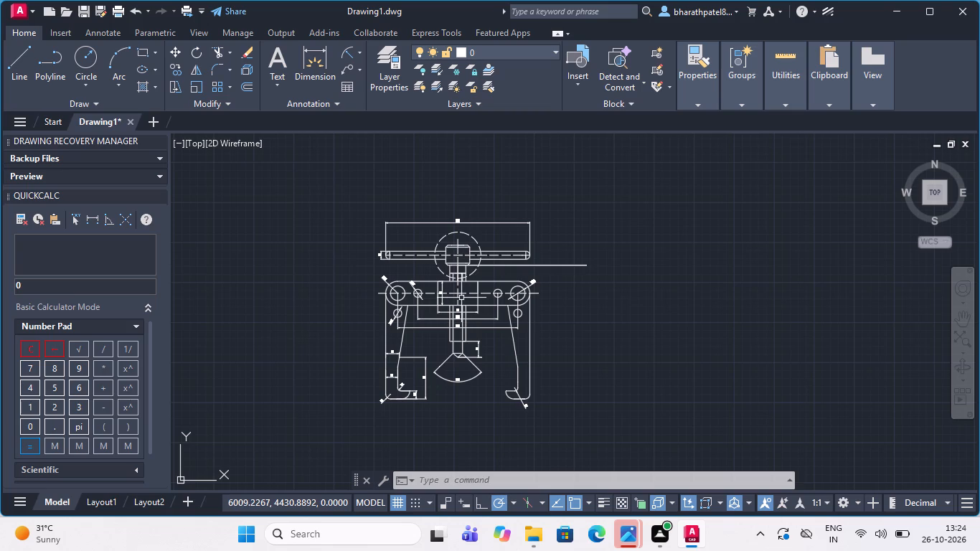
Save the drawing as Bearing Puller in the Documents folder, in AutoCAD 2018 Drawing format.
{"action": "key", "text": "ctrl+s"}
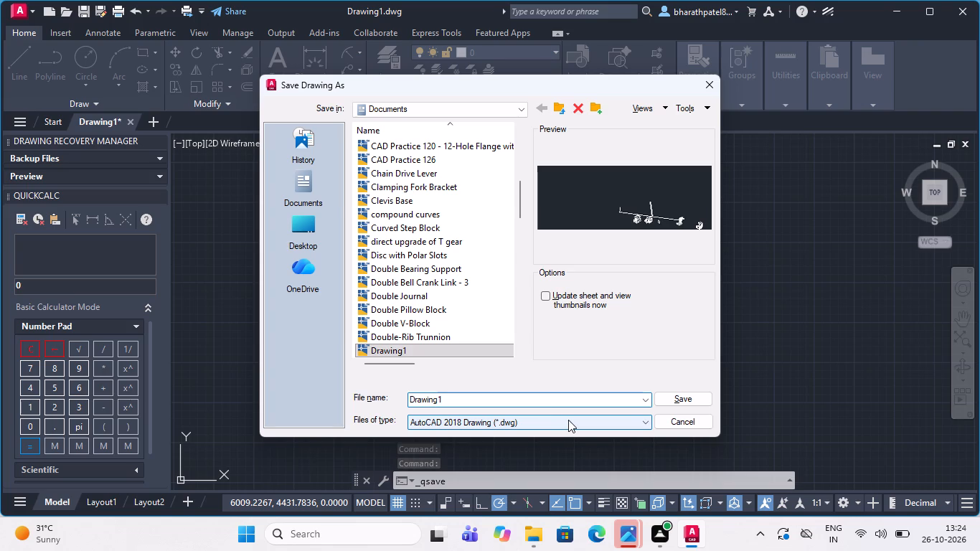
{"action": "left_click_drag", "start_coordinate": [528, 400], "coordinate": [310, 397]}
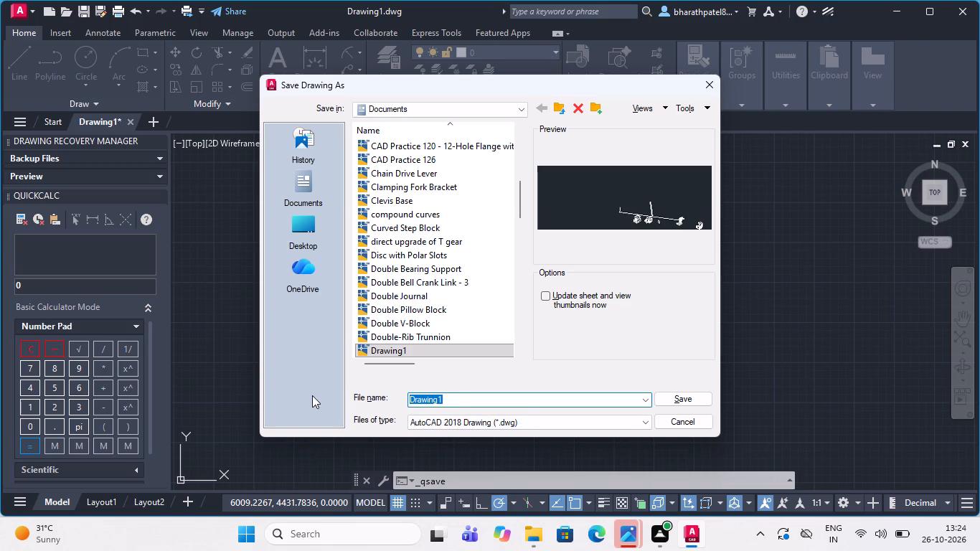
{"action": "key", "text": "ctrl+v"}
{"action": "scroll", "coordinate": [409, 380], "scroll_direction": "up", "scroll_amount": 1}
{"action": "left_click", "coordinate": [691, 400]}
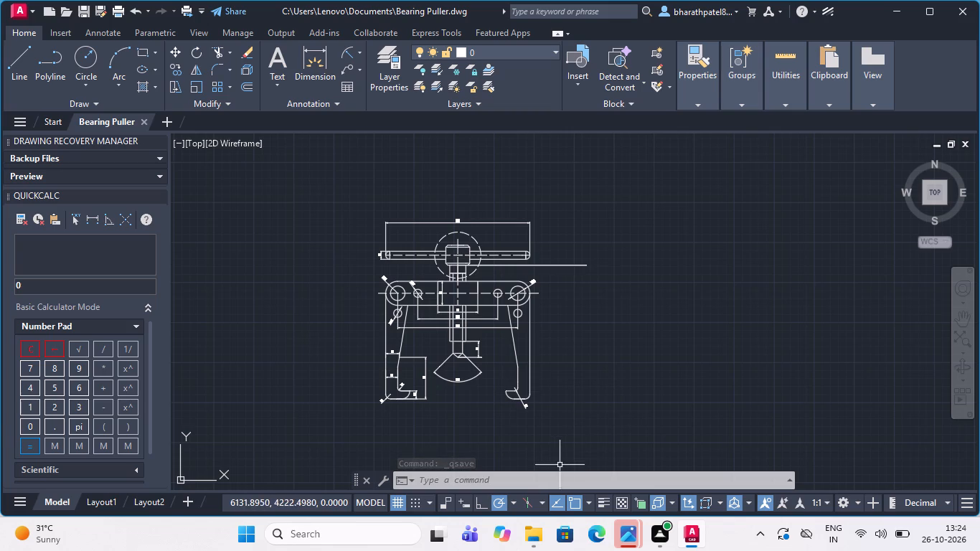
Turn off command log recording with LOGFILEOFF.
{"action": "left_click", "coordinate": [550, 484]}
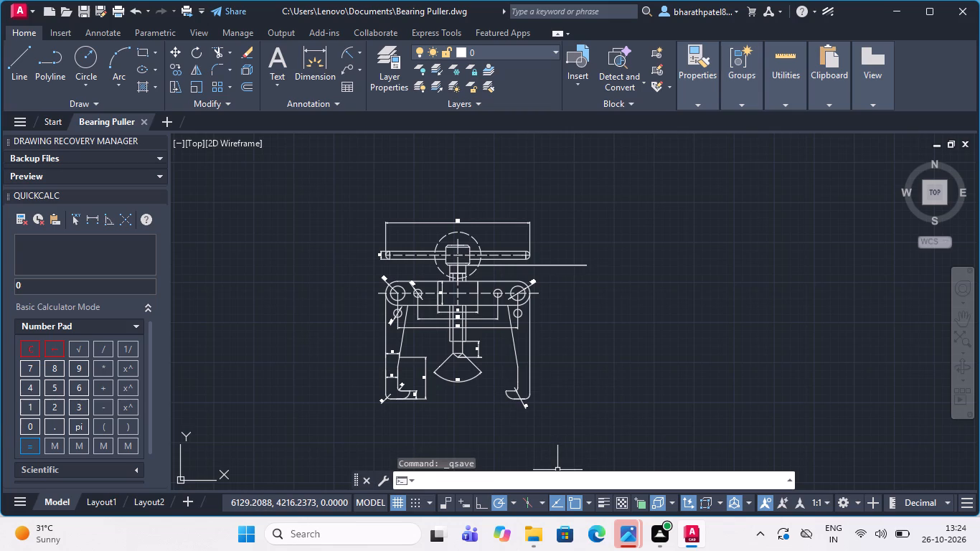
{"action": "type", "text": "log"}
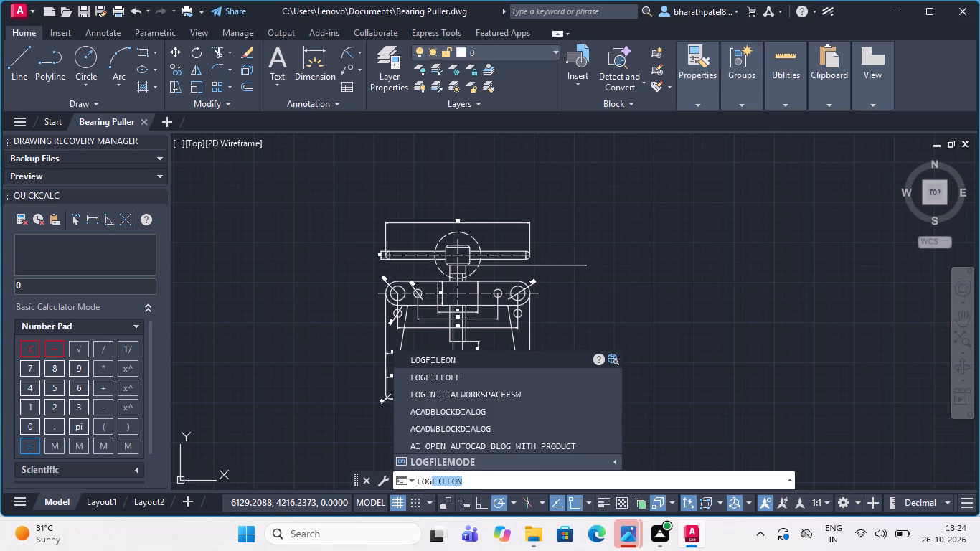
{"action": "left_click", "coordinate": [436, 377]}
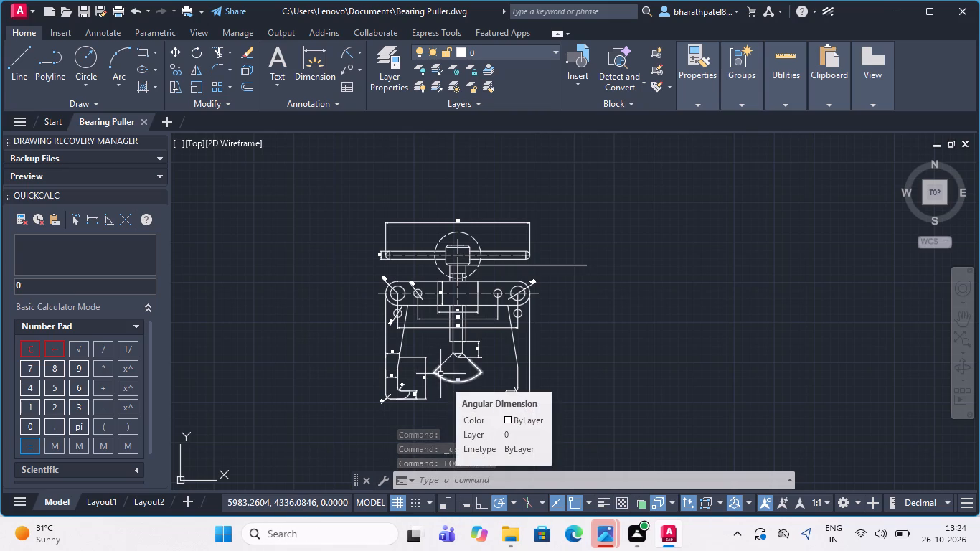
Start a plot of the model in landscape orientation and bring up the available plotters.
{"action": "key", "text": "ctrl+p"}
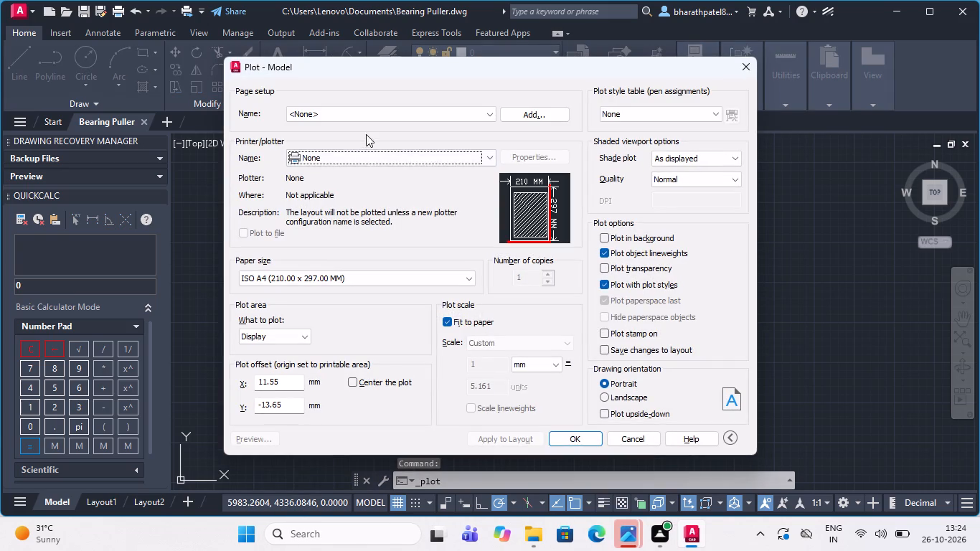
{"action": "left_click", "coordinate": [603, 398]}
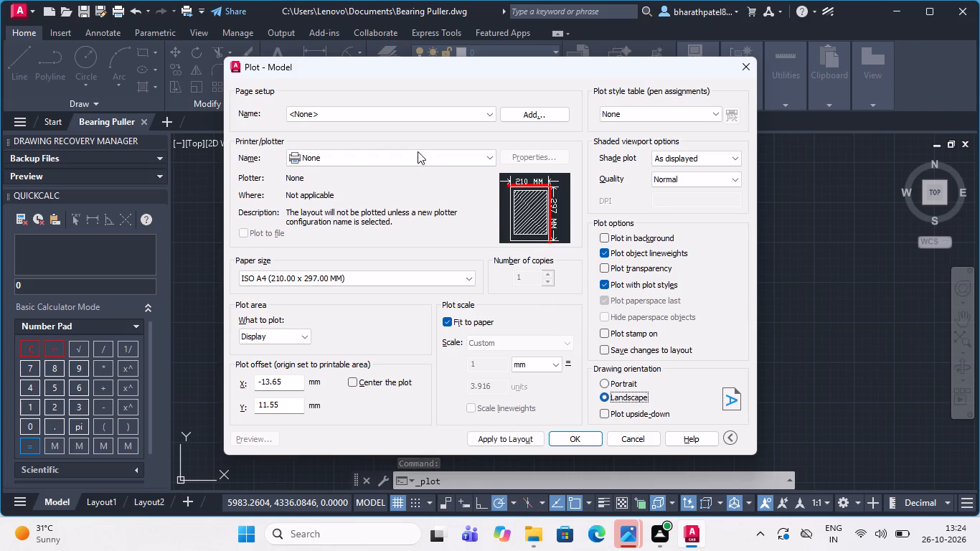
{"action": "left_click", "coordinate": [415, 153]}
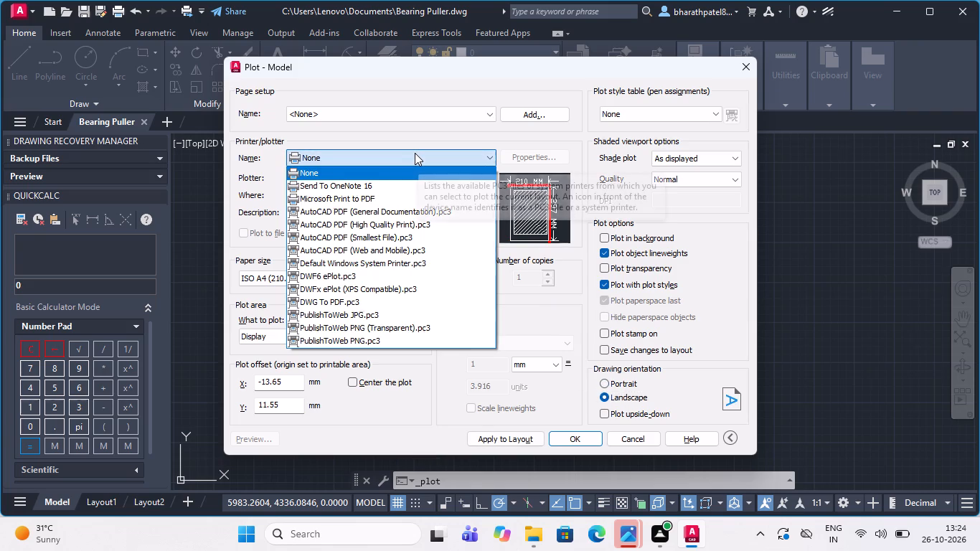
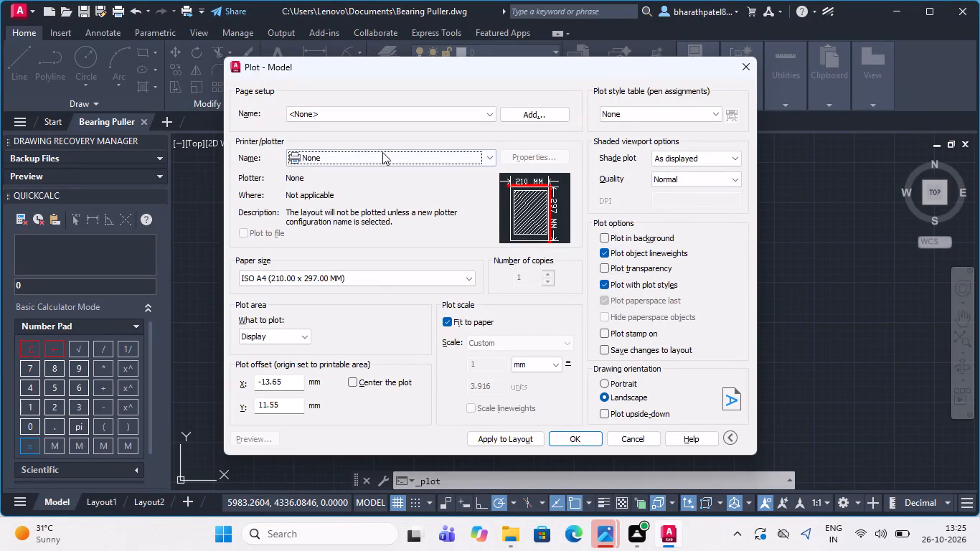
Set the plot's paper size to ISO A4 (297.00 x 210.00 MM).
{"action": "left_click", "coordinate": [357, 279]}
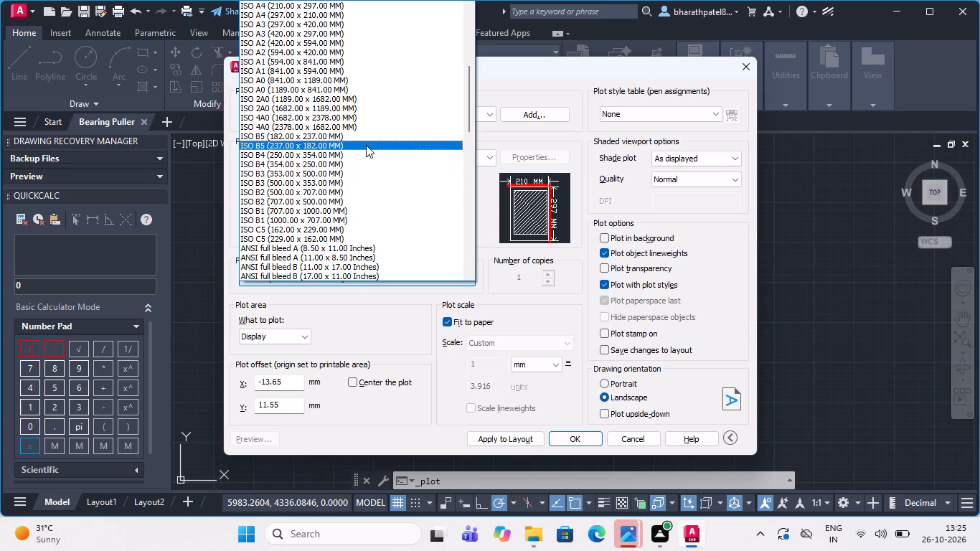
{"action": "scroll", "coordinate": [341, 248], "scroll_direction": "down", "scroll_amount": 5}
{"action": "scroll", "coordinate": [341, 255], "scroll_direction": "up", "scroll_amount": 16}
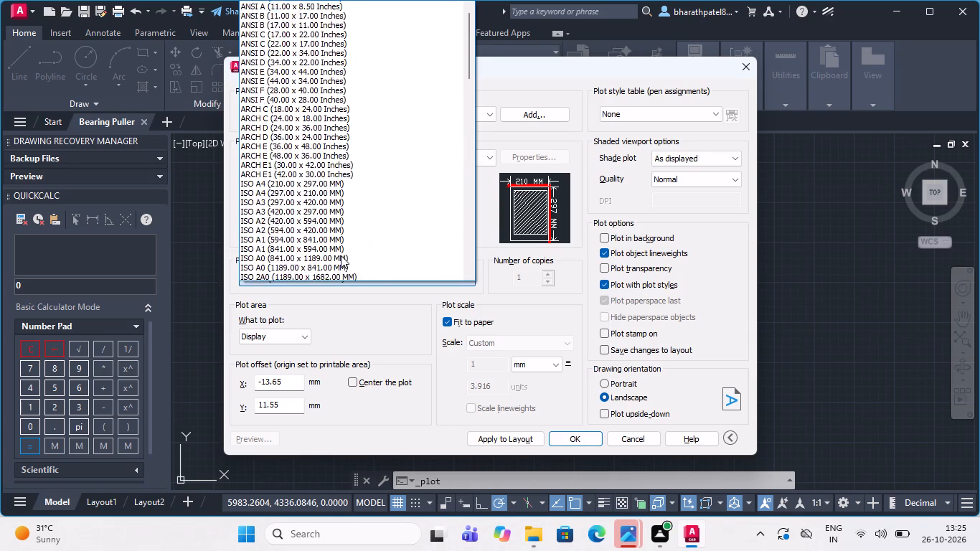
{"action": "scroll", "coordinate": [341, 255], "scroll_direction": "up", "scroll_amount": 12}
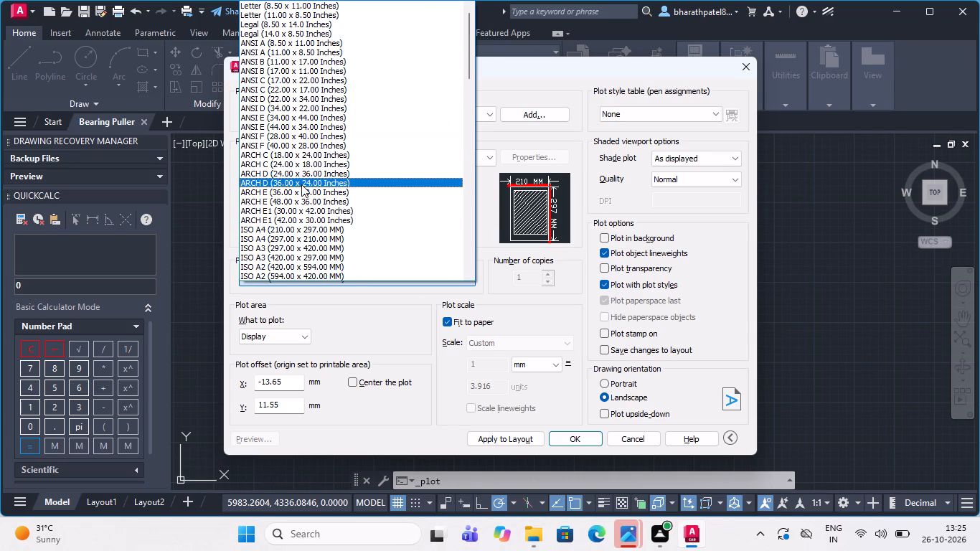
{"action": "scroll", "coordinate": [301, 185], "scroll_direction": "up", "scroll_amount": 6}
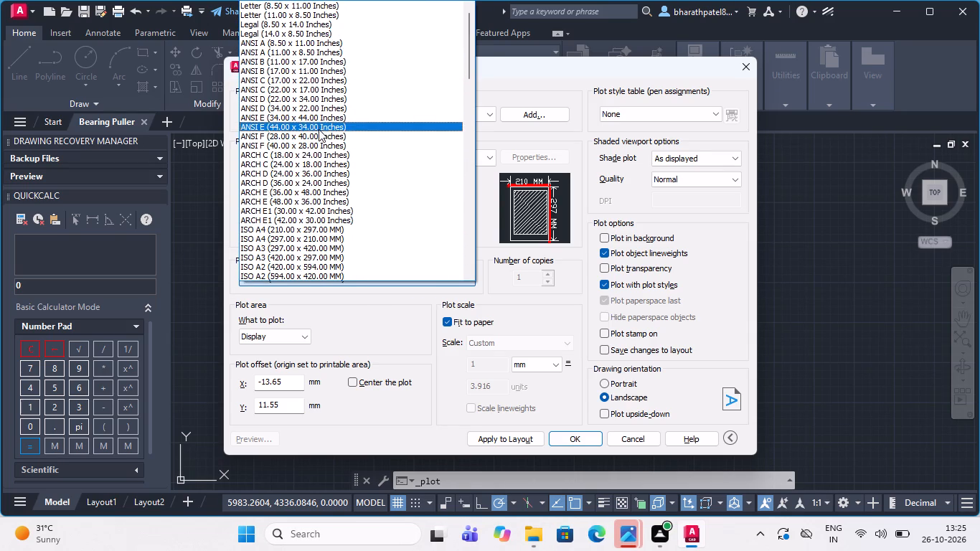
{"action": "scroll", "coordinate": [316, 151], "scroll_direction": "down", "scroll_amount": 5}
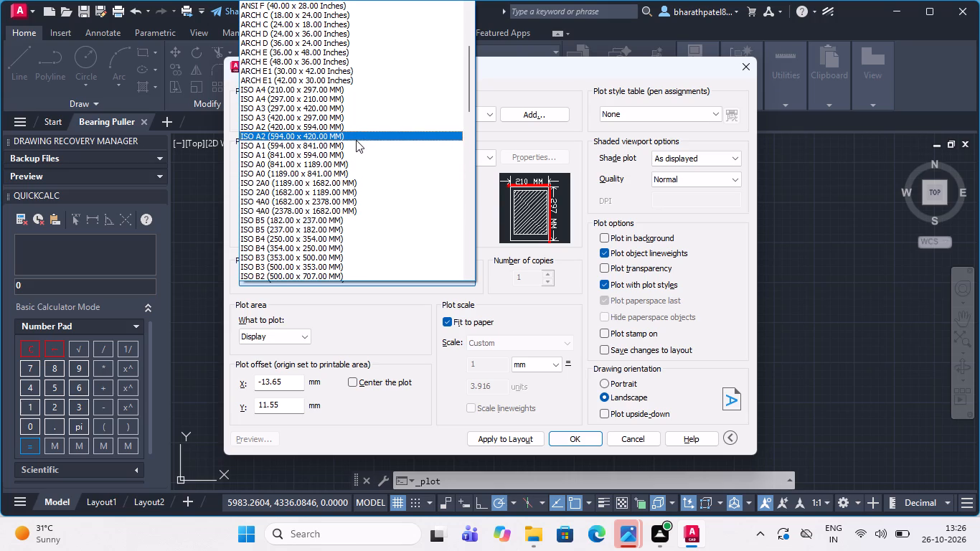
{"action": "left_click", "coordinate": [359, 98]}
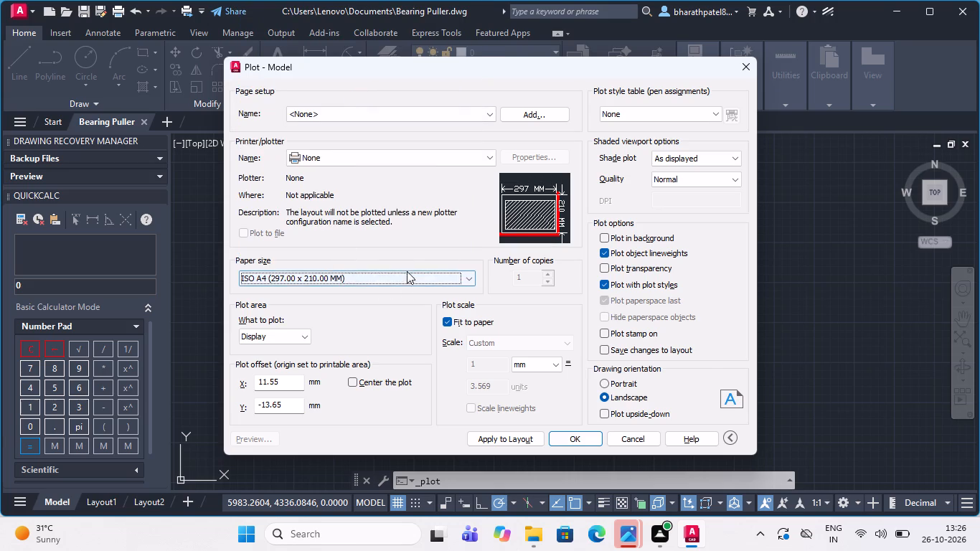
Choose DWG To PDF.pc3 as the plotter.
{"action": "left_click", "coordinate": [456, 159]}
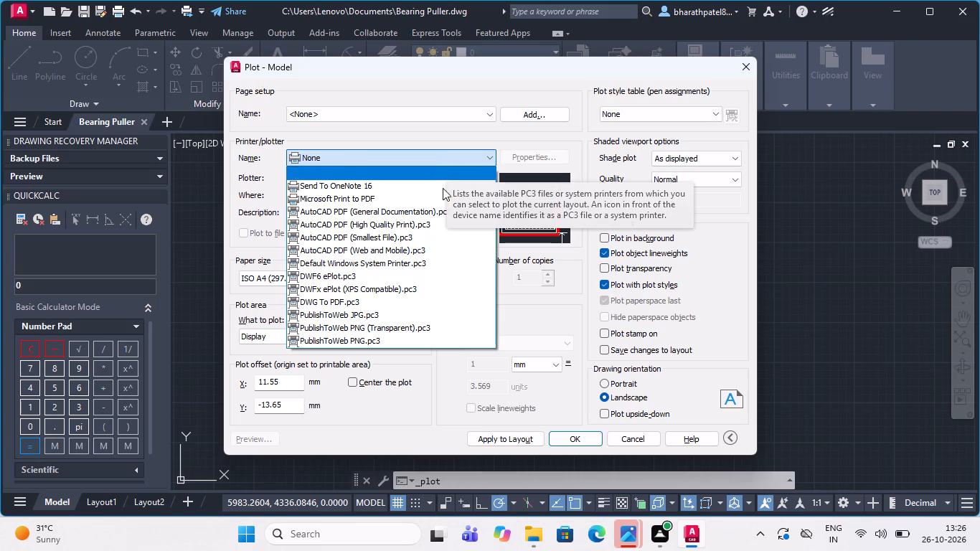
{"action": "left_click", "coordinate": [431, 303]}
{"action": "scroll", "coordinate": [402, 213], "scroll_direction": "down", "scroll_amount": 2}
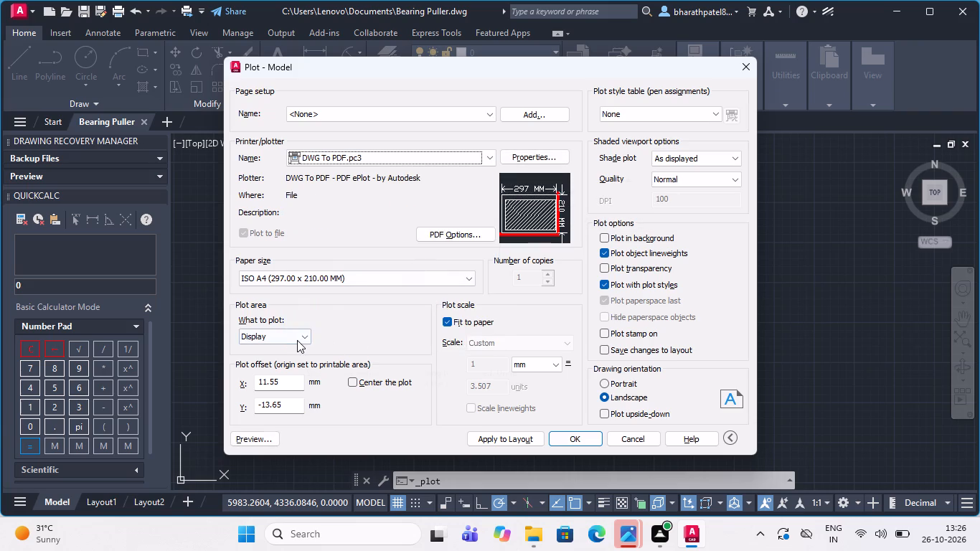
Set the plot area to a window enclosing the whole bearing puller drawing with its dimensions, and center the plot.
{"action": "left_click", "coordinate": [296, 340]}
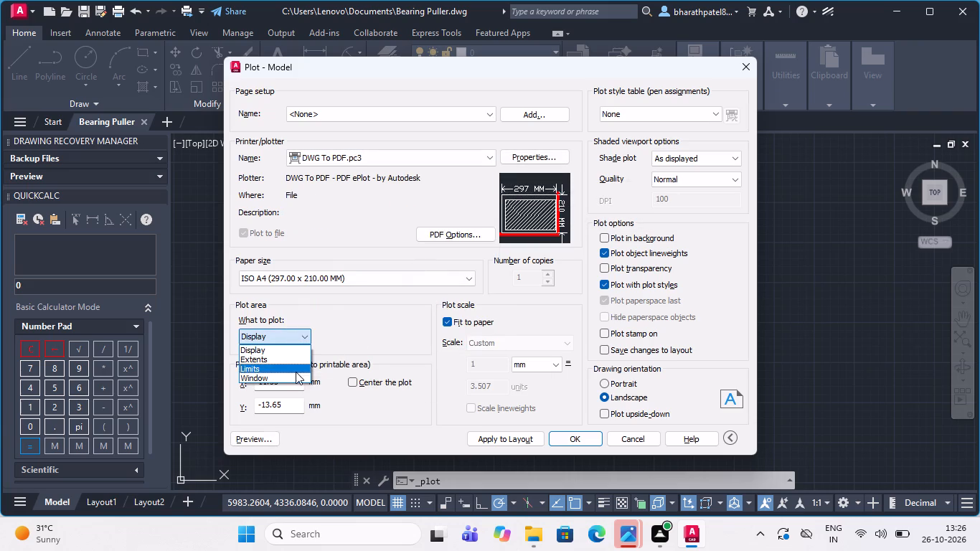
{"action": "left_click", "coordinate": [295, 377]}
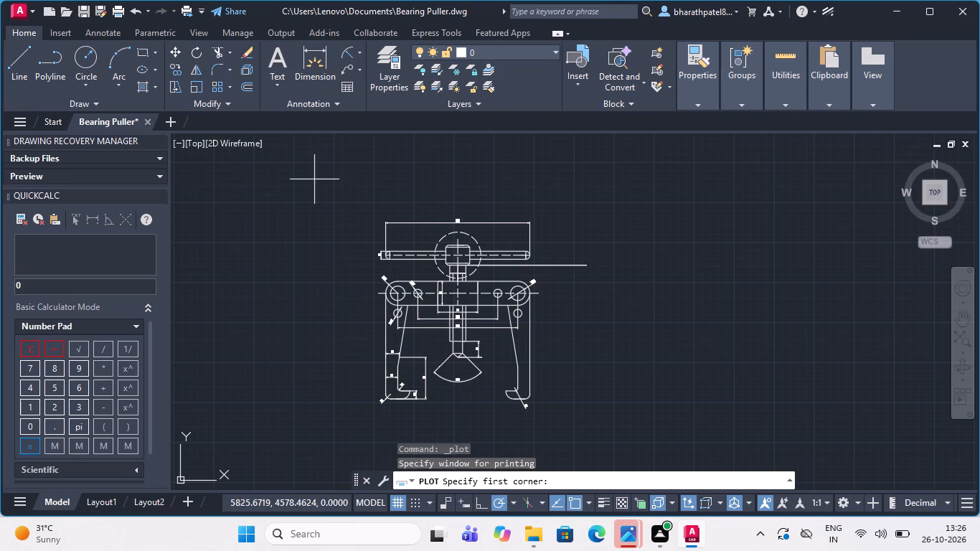
{"action": "left_click_drag", "start_coordinate": [314, 179], "coordinate": [331, 207]}
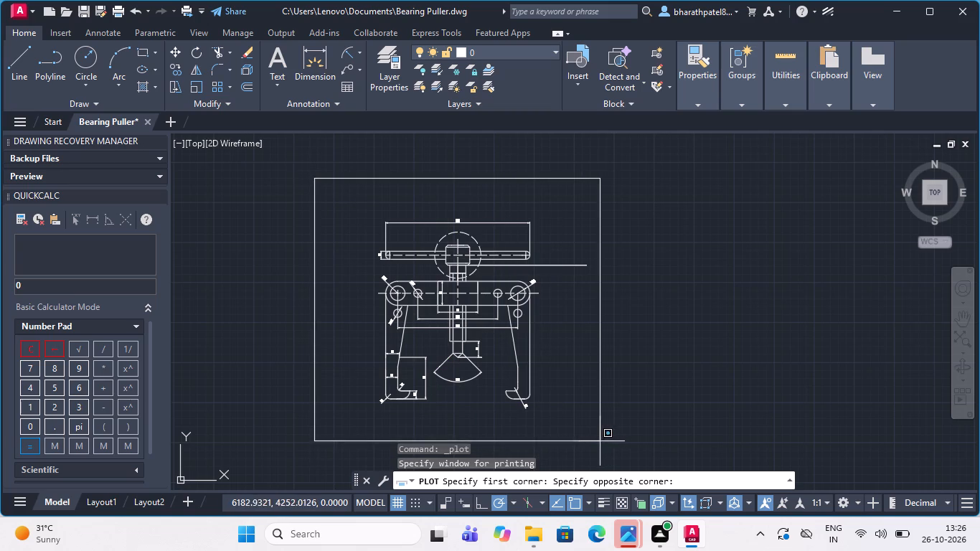
{"action": "left_click", "coordinate": [595, 435]}
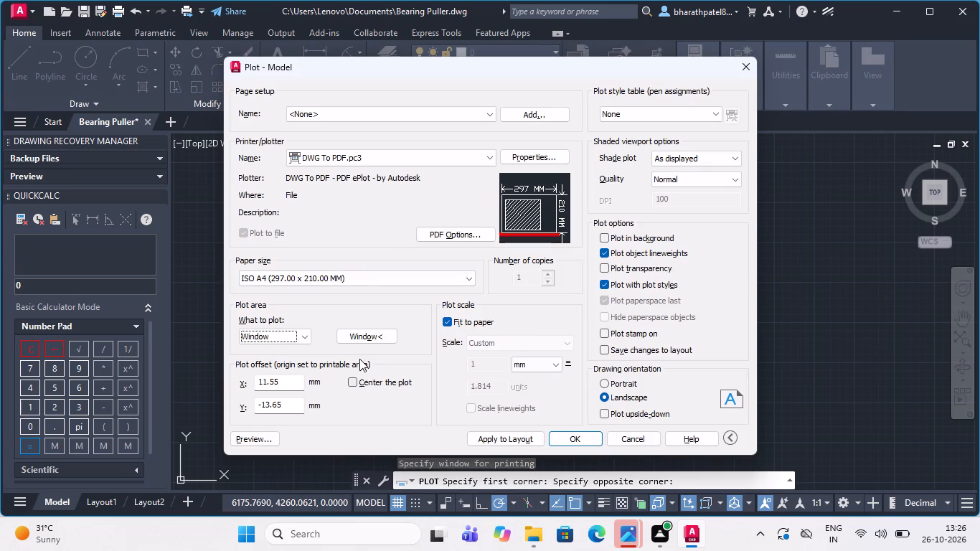
{"action": "left_click", "coordinate": [352, 380]}
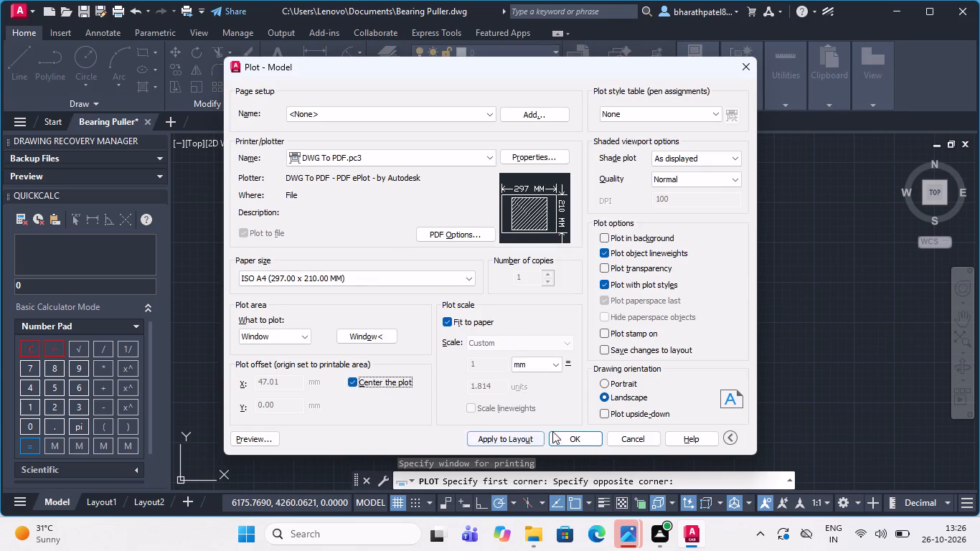
Run the plot and save it as Bearing Puller-Model.pdf in the Documents folder.
{"action": "left_click", "coordinate": [565, 438]}
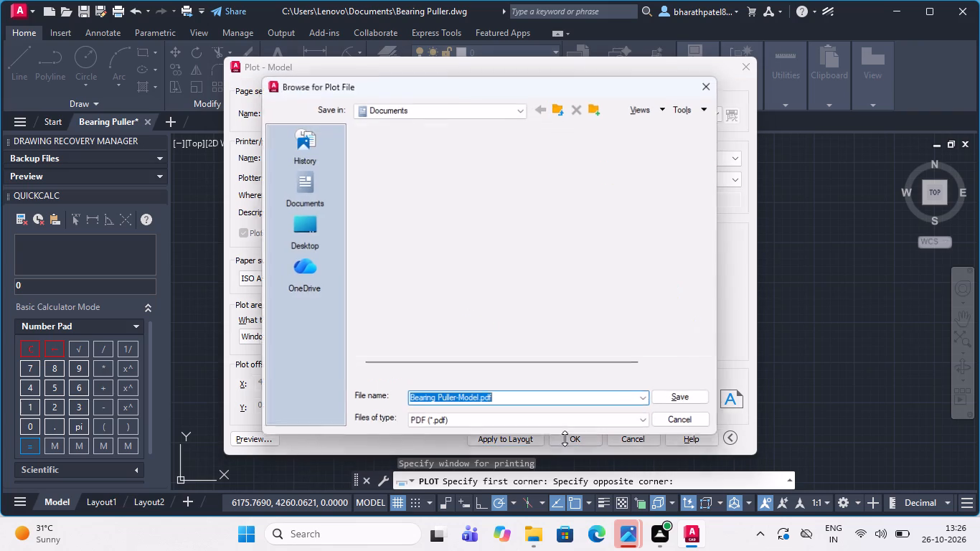
{"action": "left_click", "coordinate": [712, 397]}
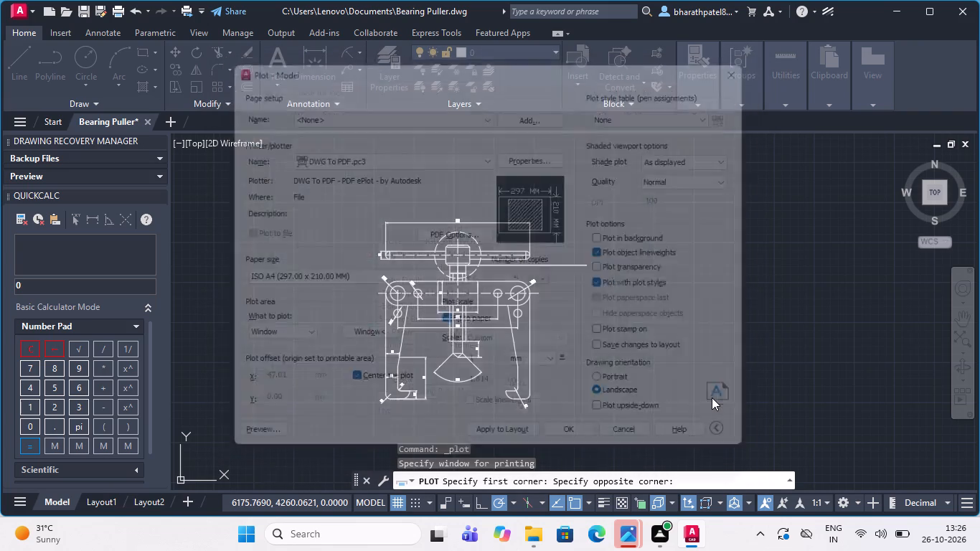